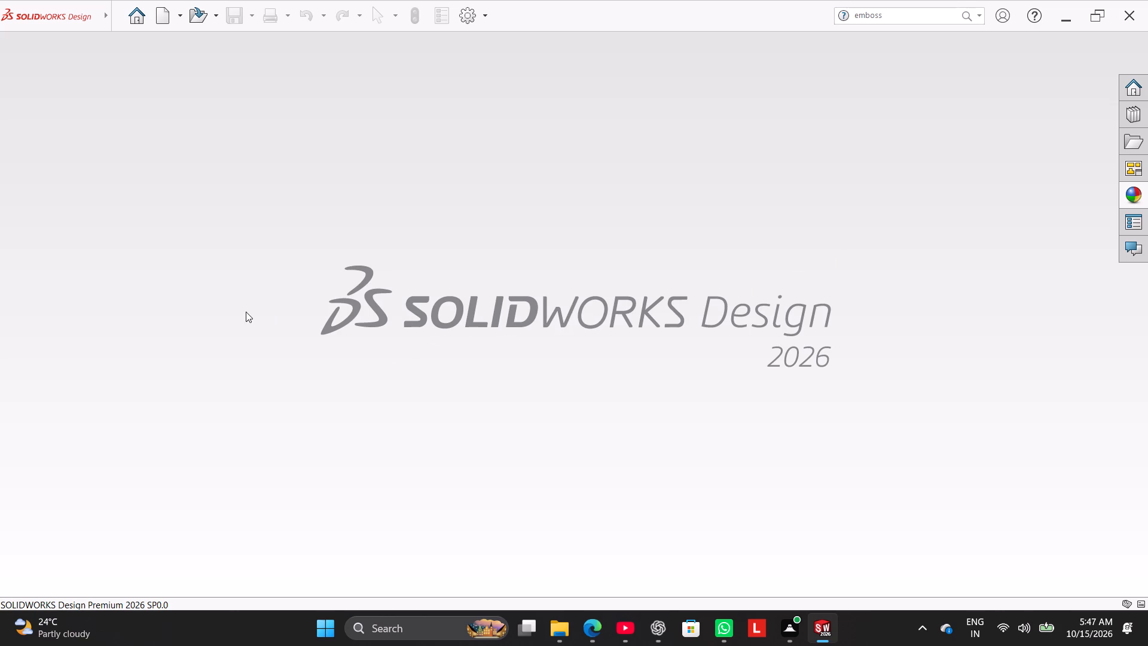
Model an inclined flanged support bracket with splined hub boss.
Create a new part document.
left_click(157, 6)
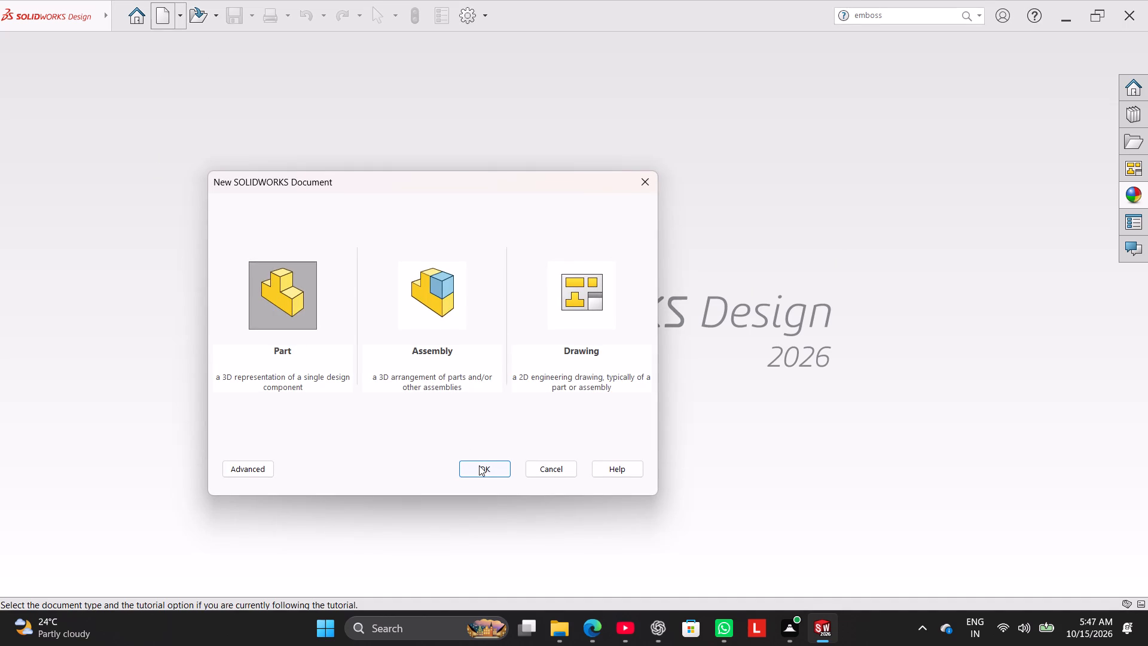
left_click(479, 465)
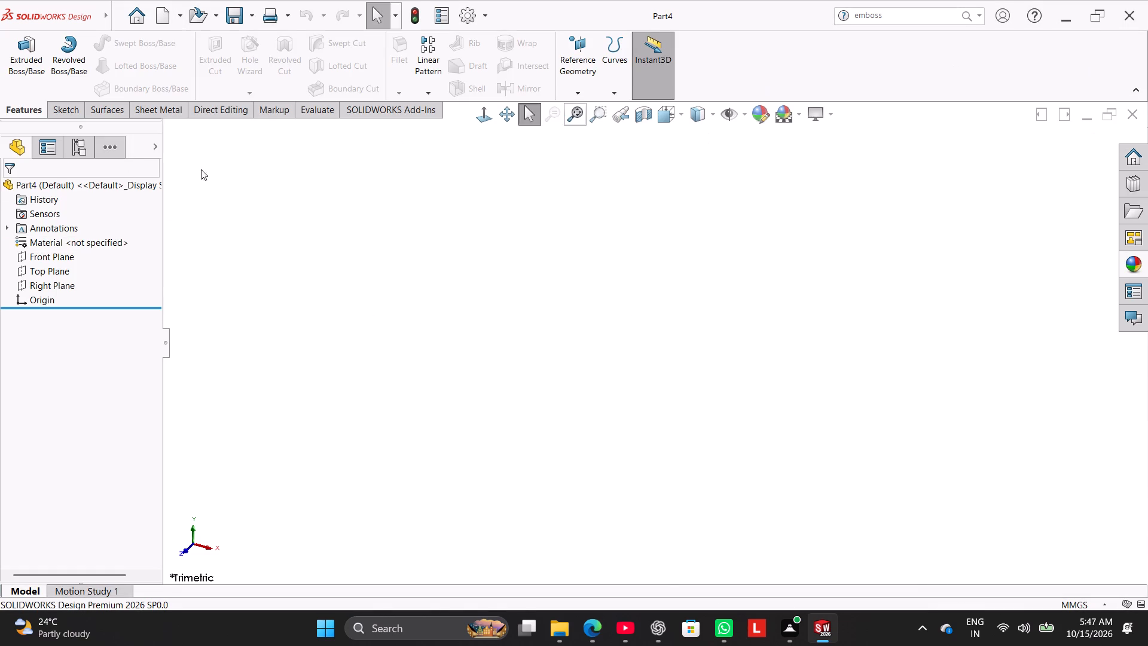
Start a new sketch on the Top Plane.
left_click(70, 108)
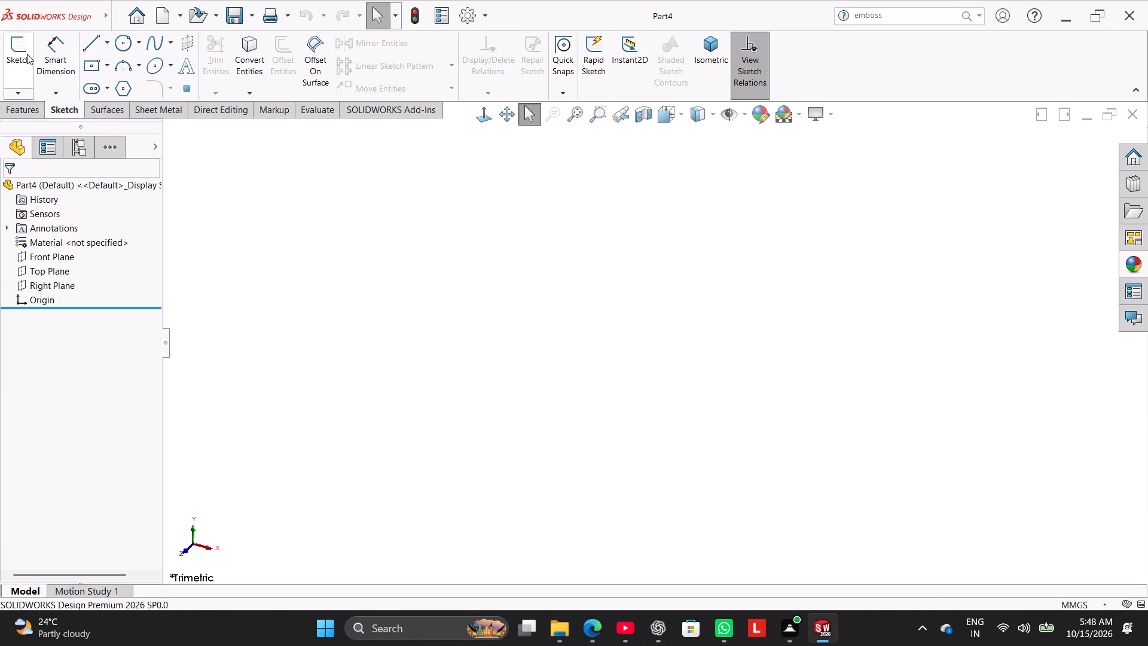
left_click(27, 54)
left_click(440, 337)
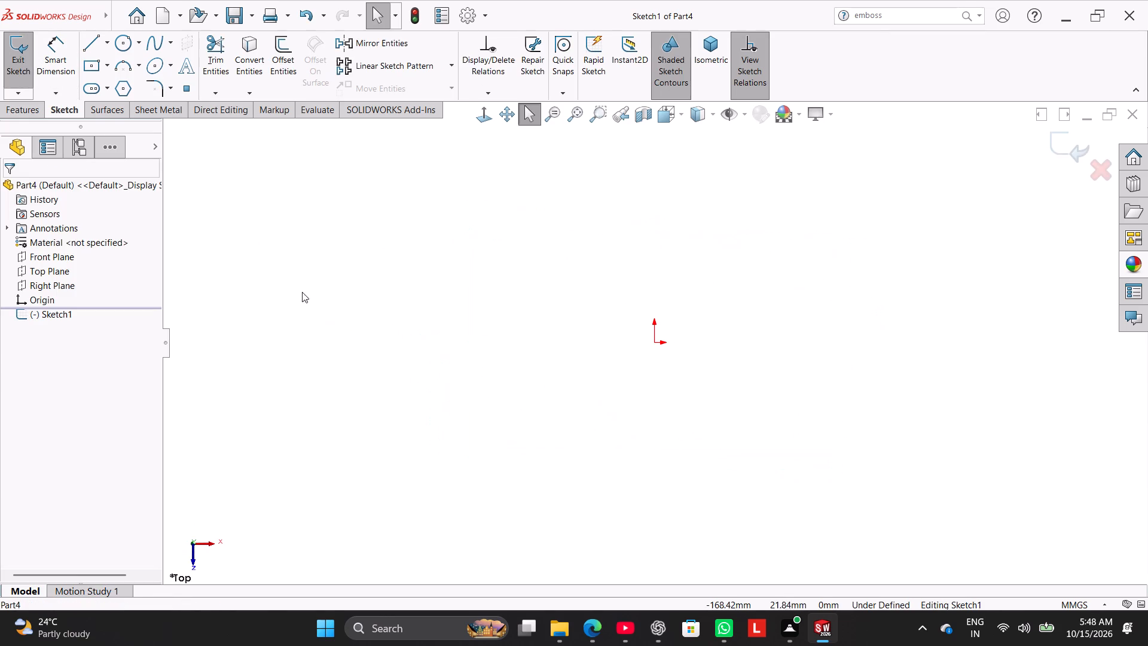
right_click(298, 284)
left_click(273, 319)
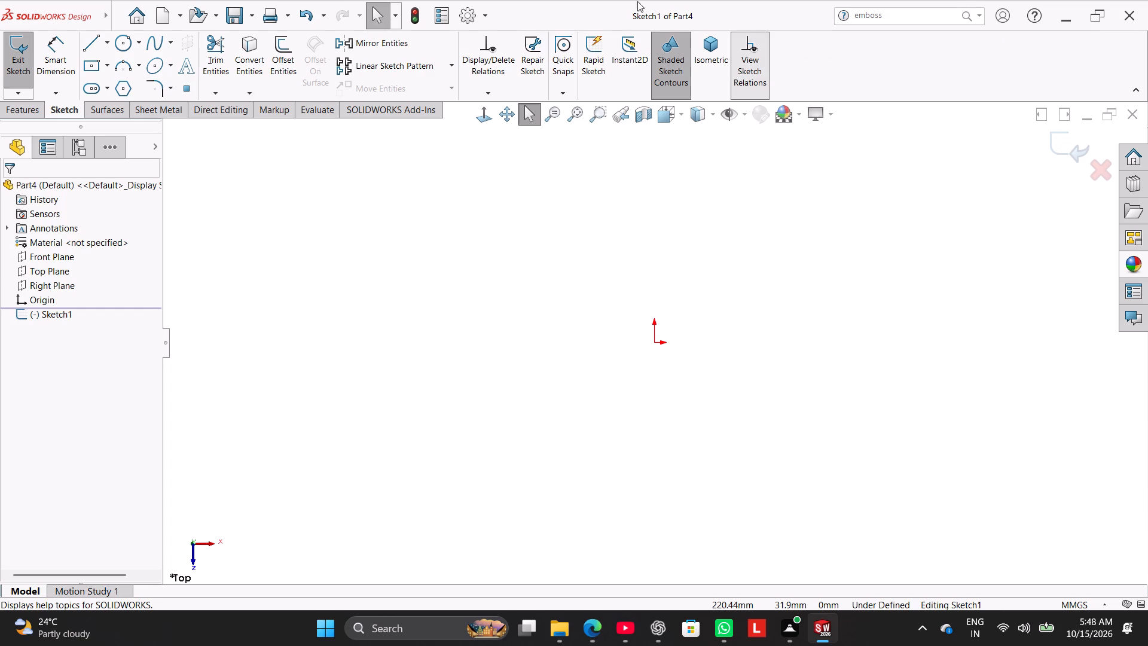
Sketch a center rectangle about 142 mm wide and 62 mm high, centred on the origin.
left_click(93, 59)
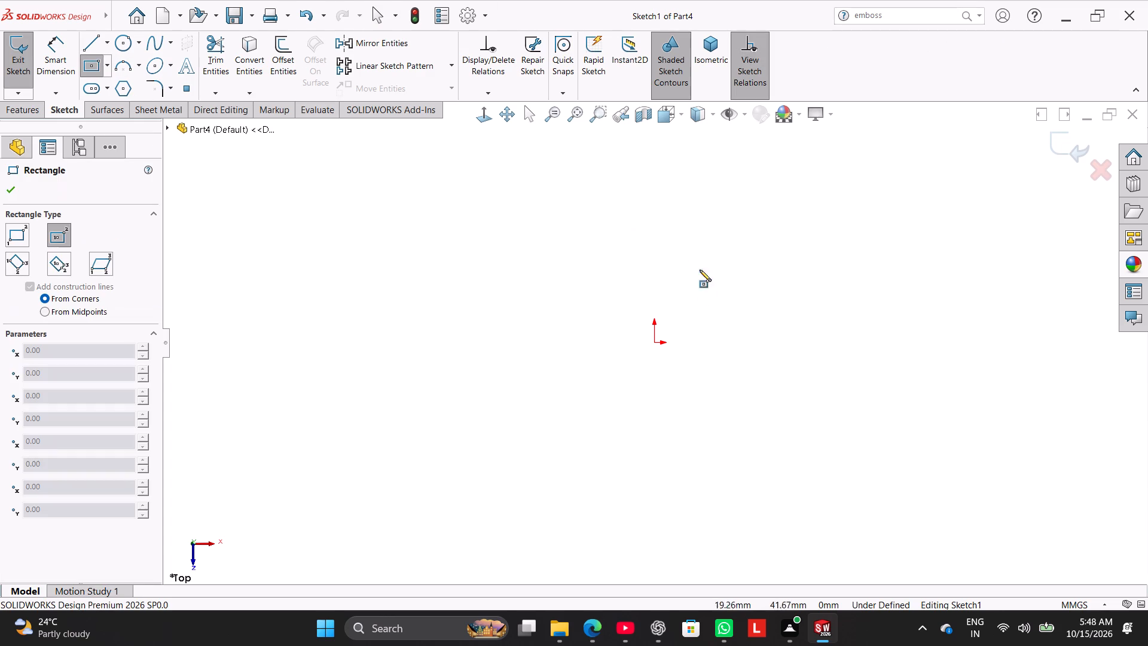
left_click(651, 344)
left_click(802, 407)
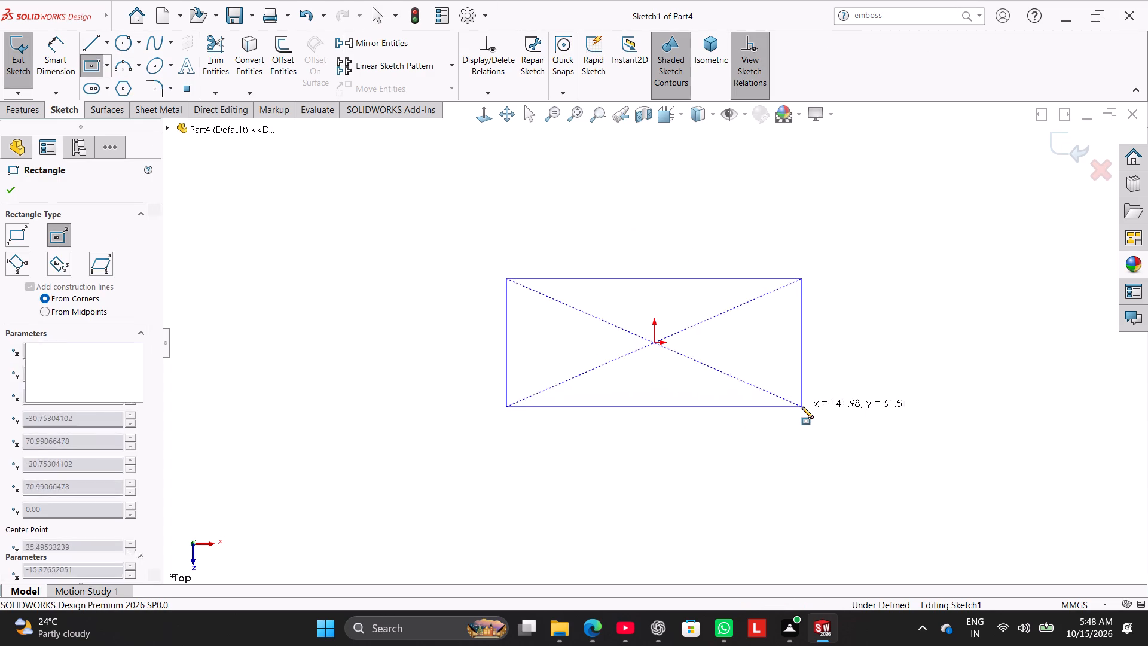
right_click(662, 248)
left_click(682, 261)
Dimension the rectangle with a vertical side of 90 mm and a horizontal side of 140 mm.
left_click(57, 48)
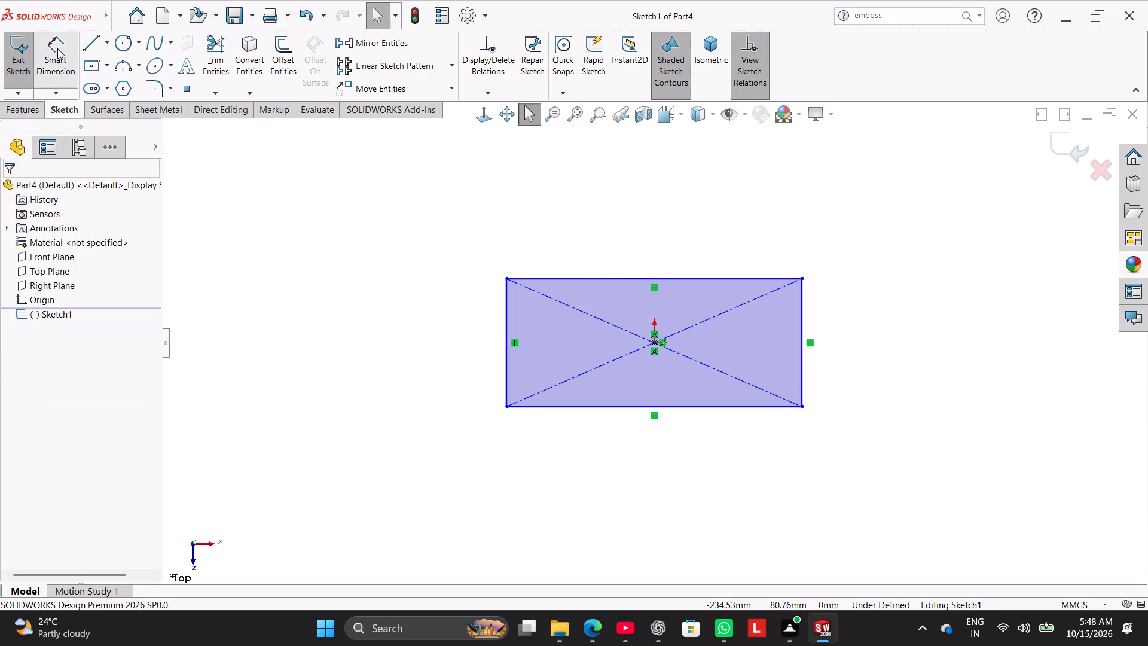
left_click(508, 309)
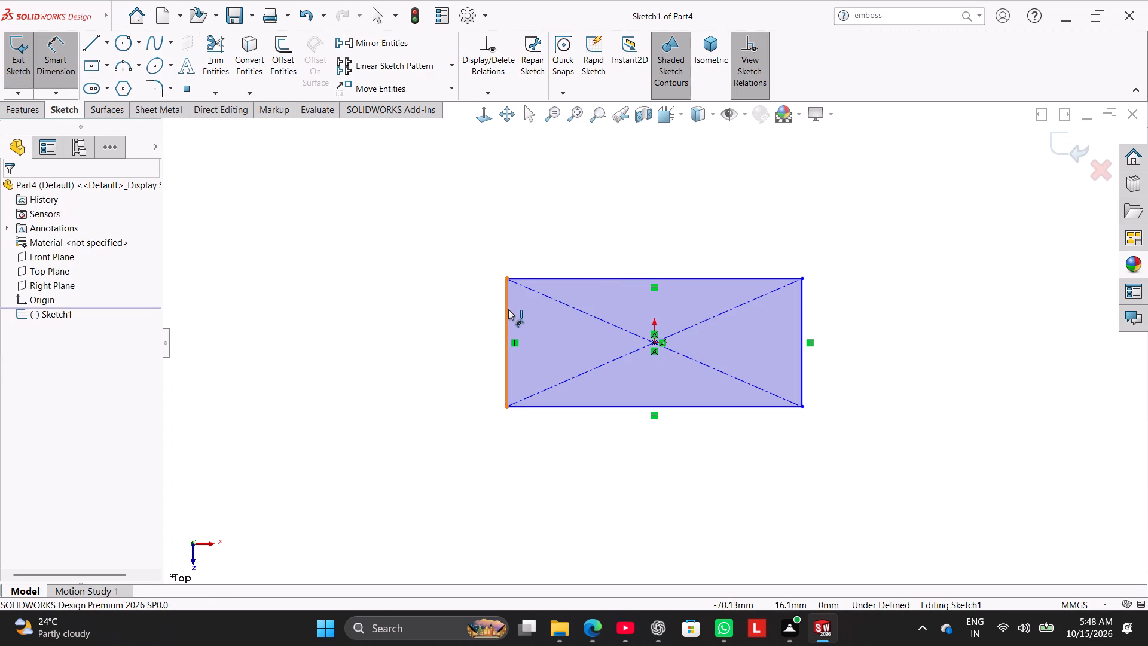
left_click(411, 325)
type("90")
key("Return")
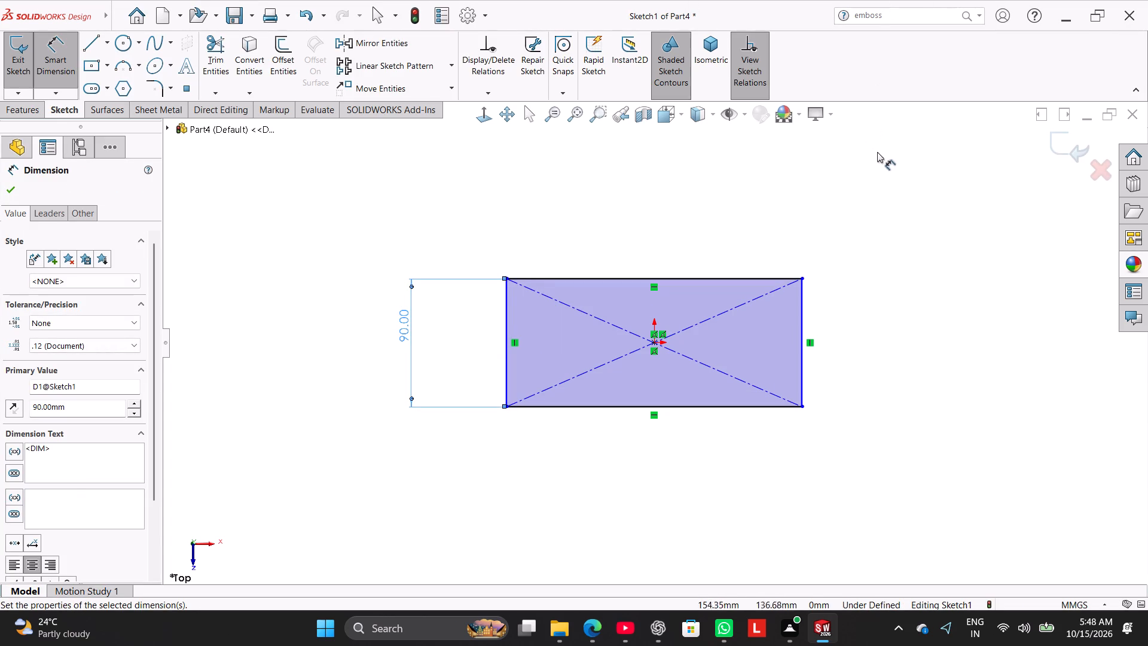
left_click(717, 407)
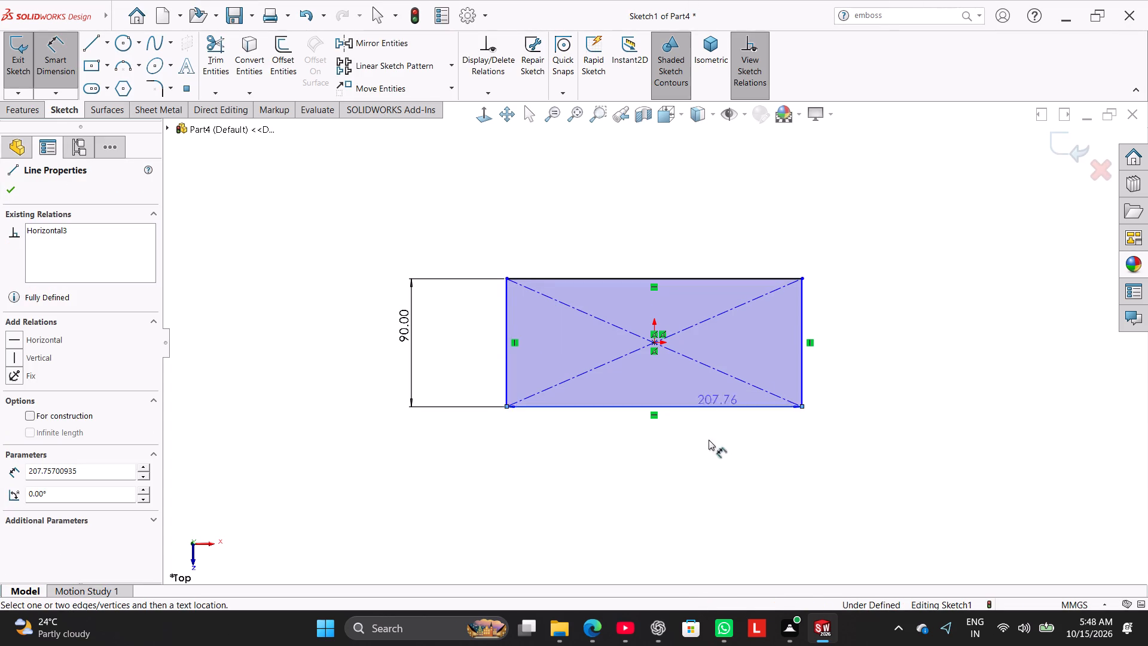
left_click(650, 465)
type("140")
key("Return")
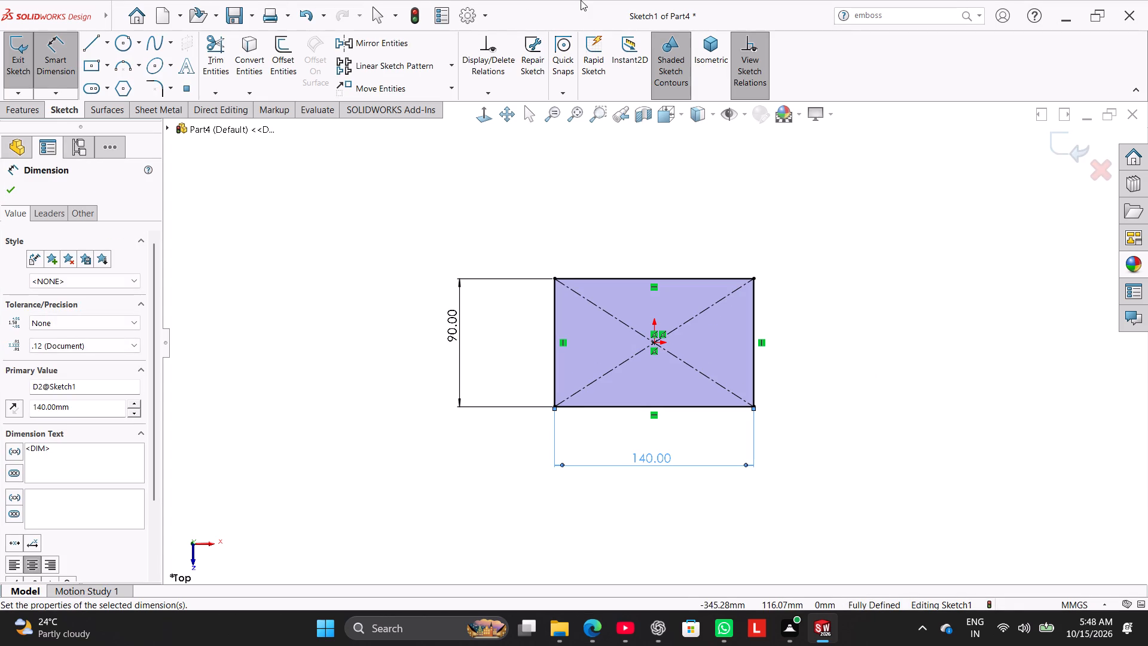
right_click(337, 359)
left_click(370, 401)
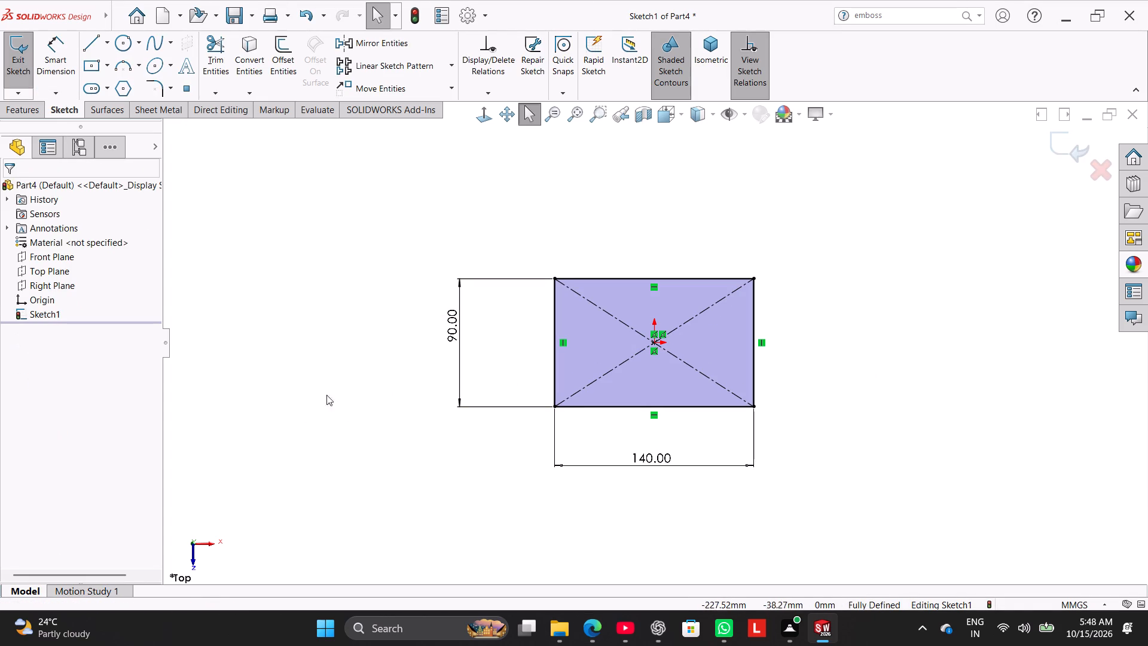
Extrude the rectangle as a 10 mm blind boss from the sketch plane.
left_click(36, 108)
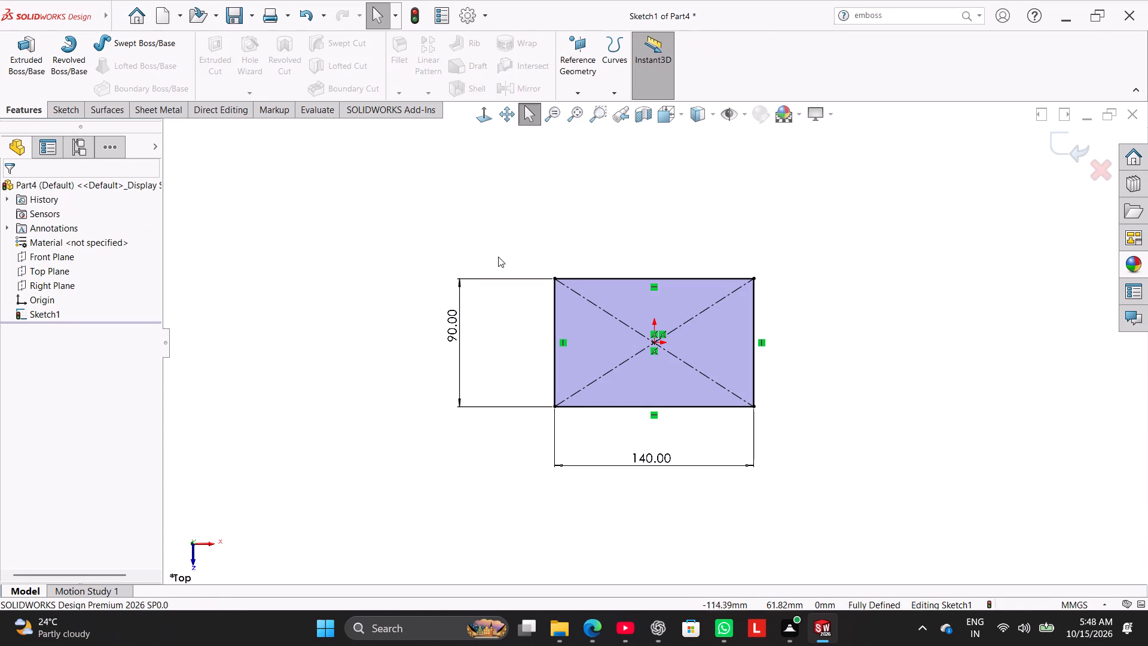
left_click(33, 60)
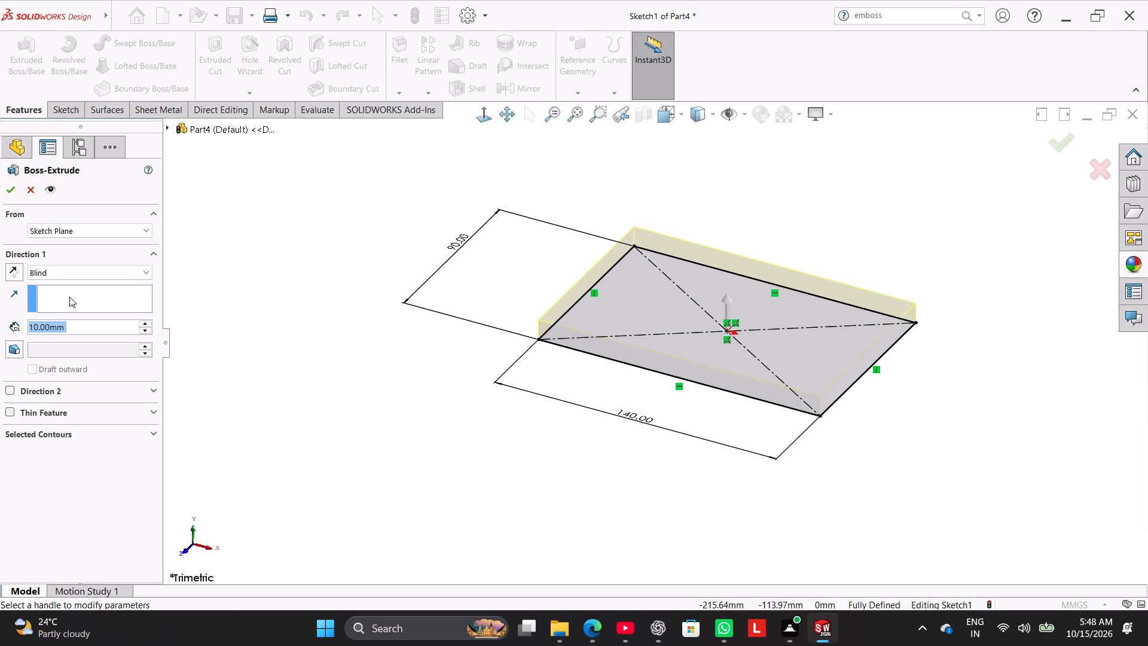
left_click(8, 190)
left_click(289, 309)
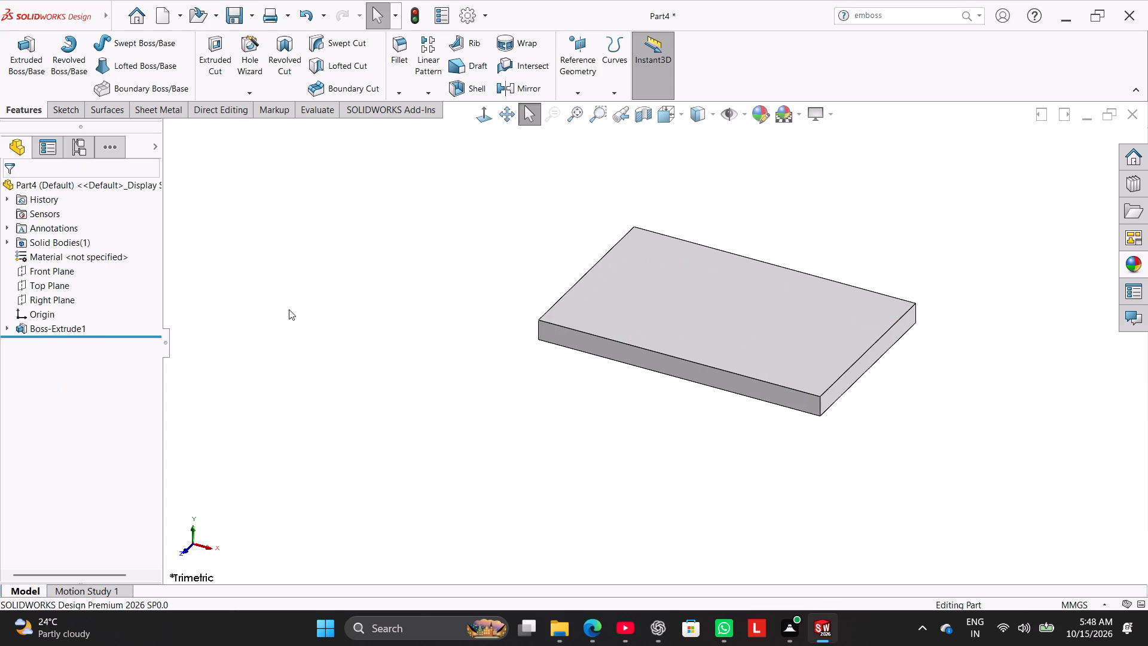
Edit the whole part's appearance, trying peach and orange swatches from the standard palette and choosing the light orange one.
left_click(760, 112)
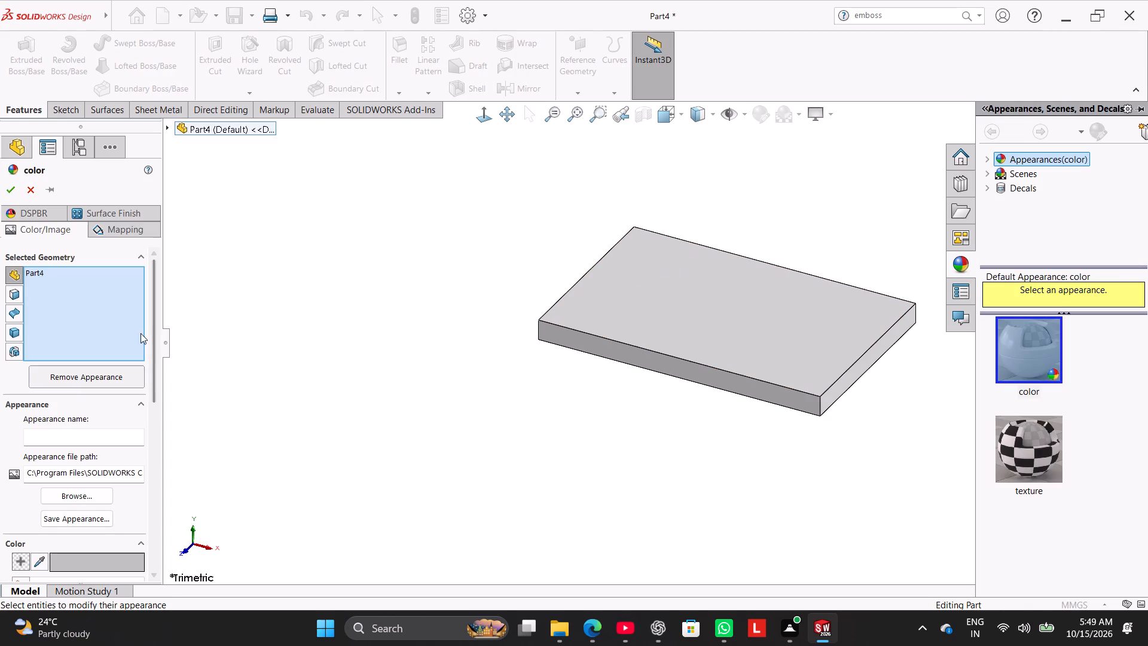
left_click_drag(155, 321, 167, 392)
left_click(61, 455)
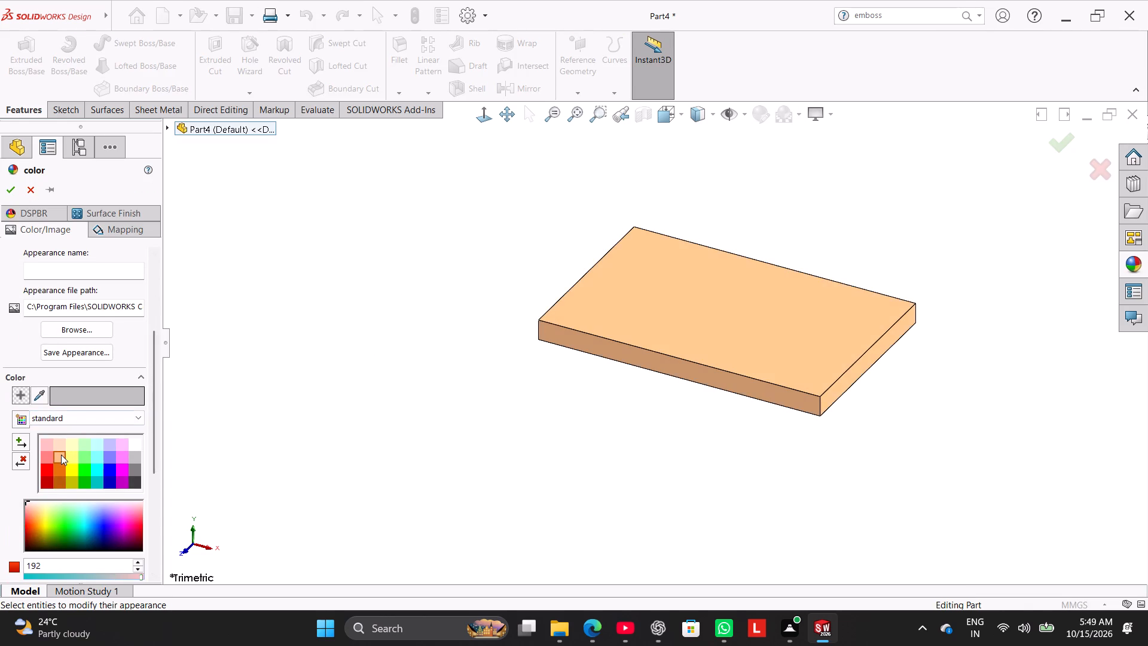
left_click(57, 443)
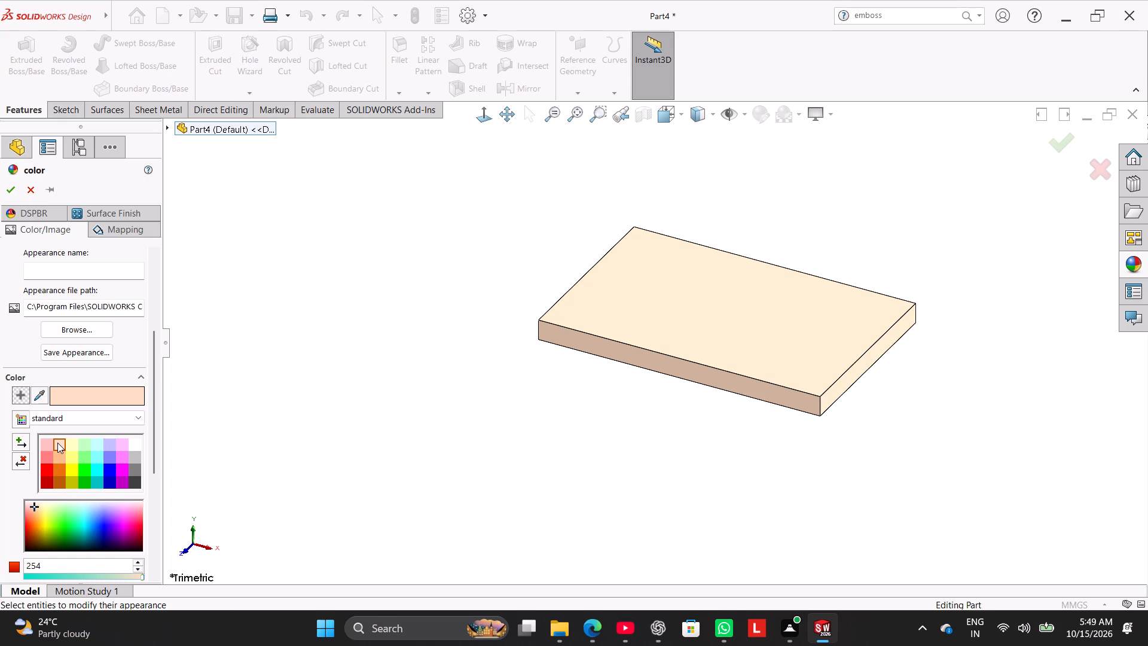
left_click(58, 454)
left_click(62, 466)
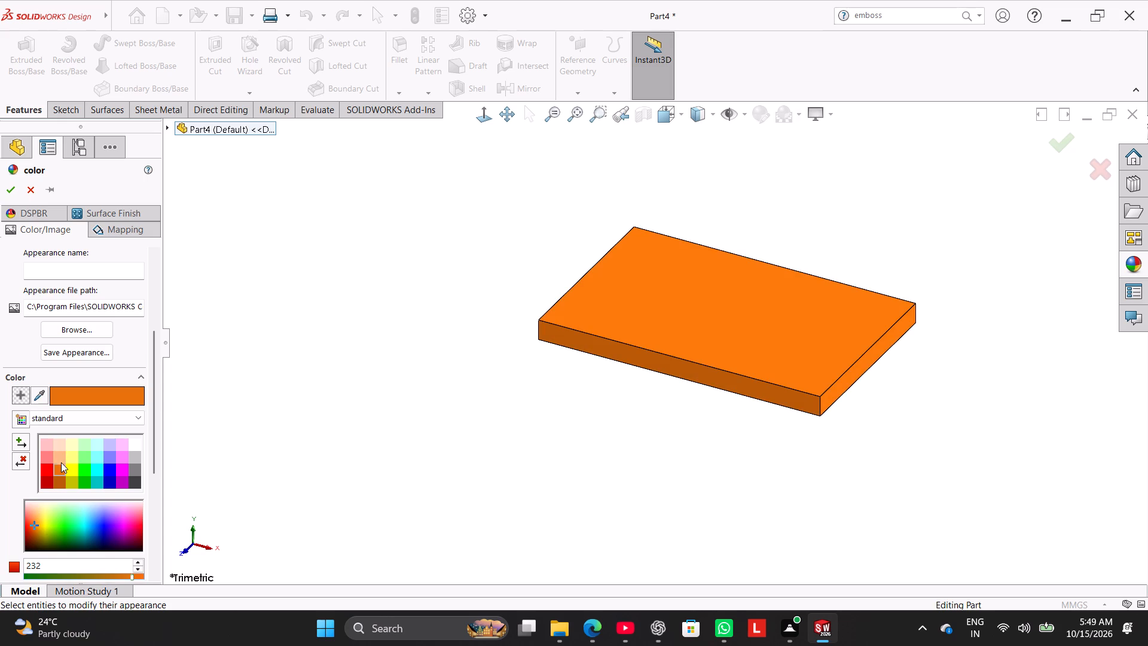
left_click(59, 457)
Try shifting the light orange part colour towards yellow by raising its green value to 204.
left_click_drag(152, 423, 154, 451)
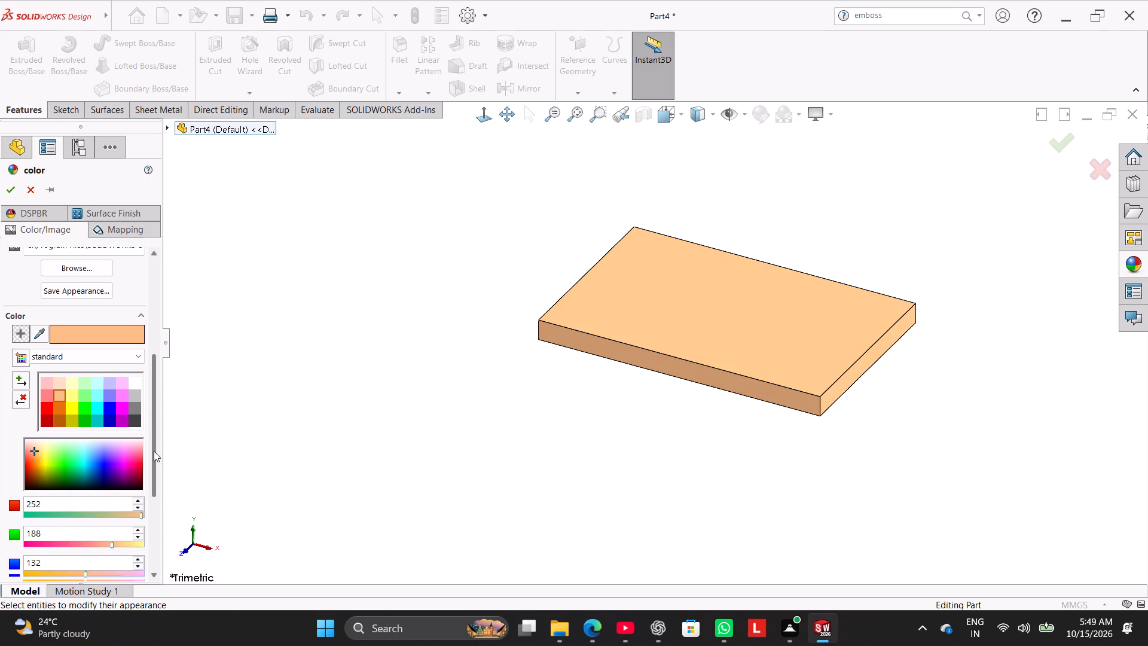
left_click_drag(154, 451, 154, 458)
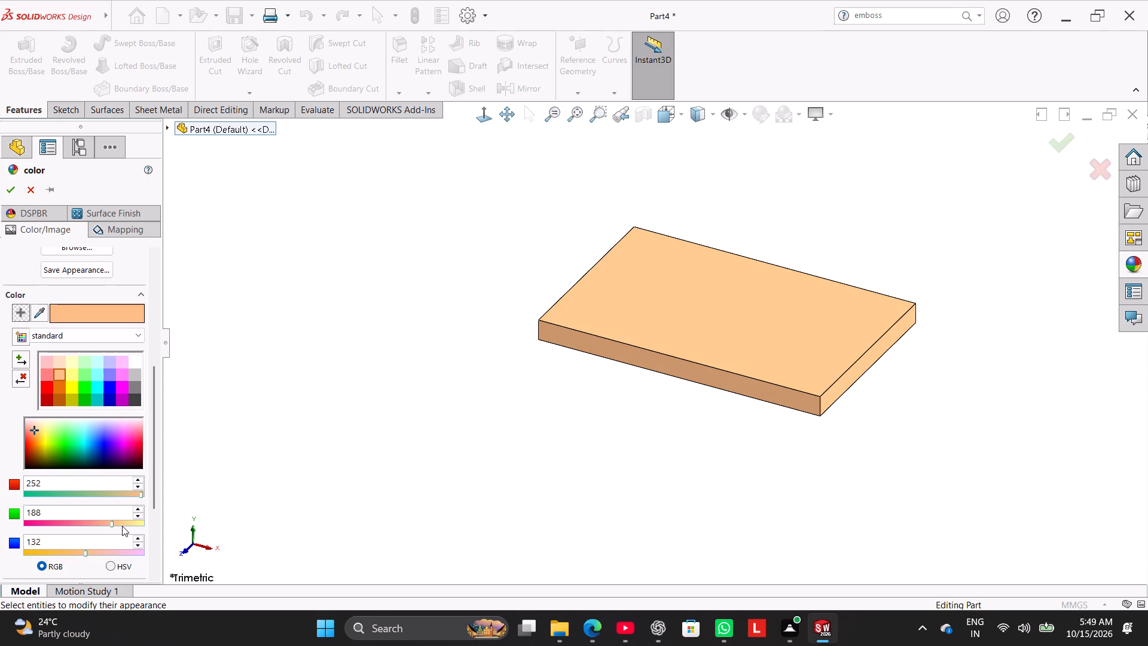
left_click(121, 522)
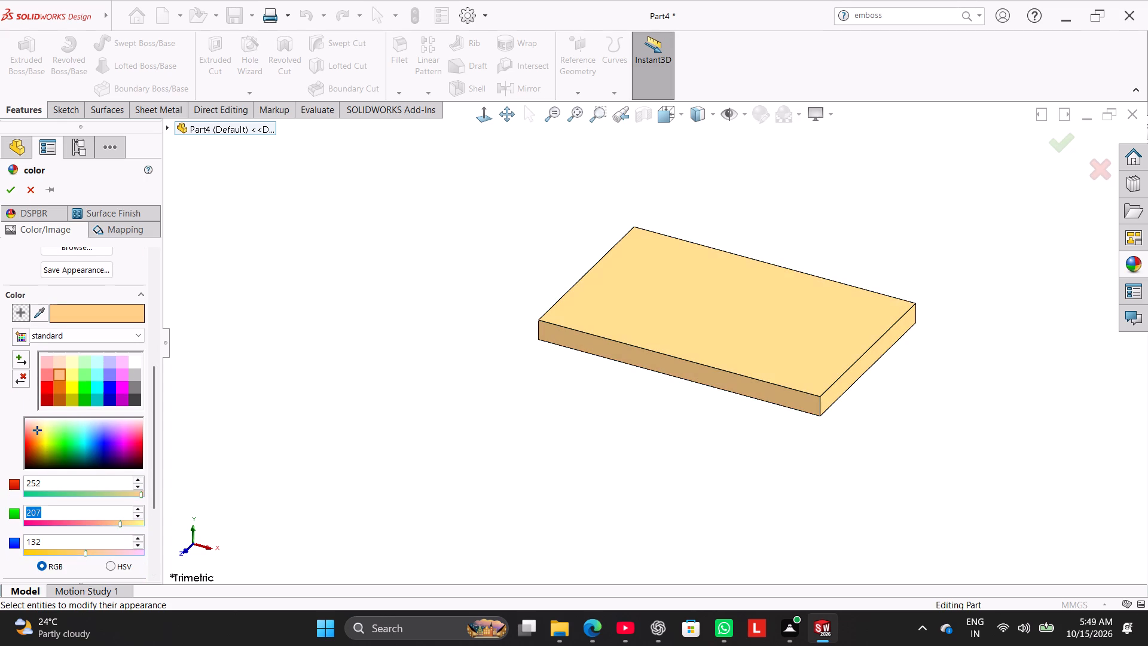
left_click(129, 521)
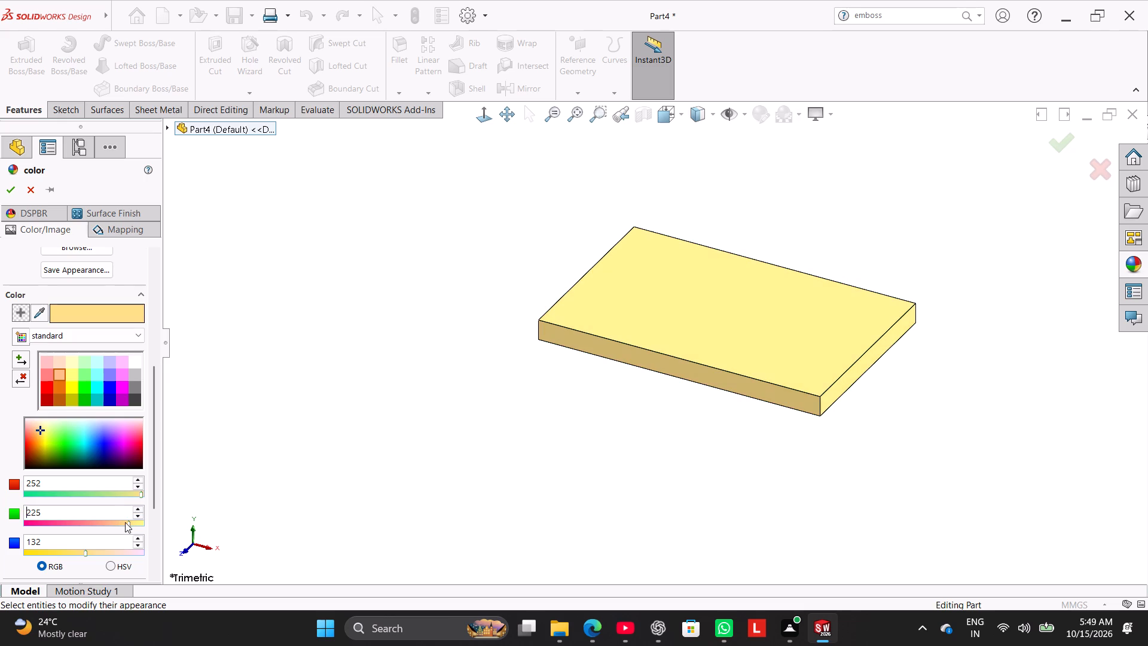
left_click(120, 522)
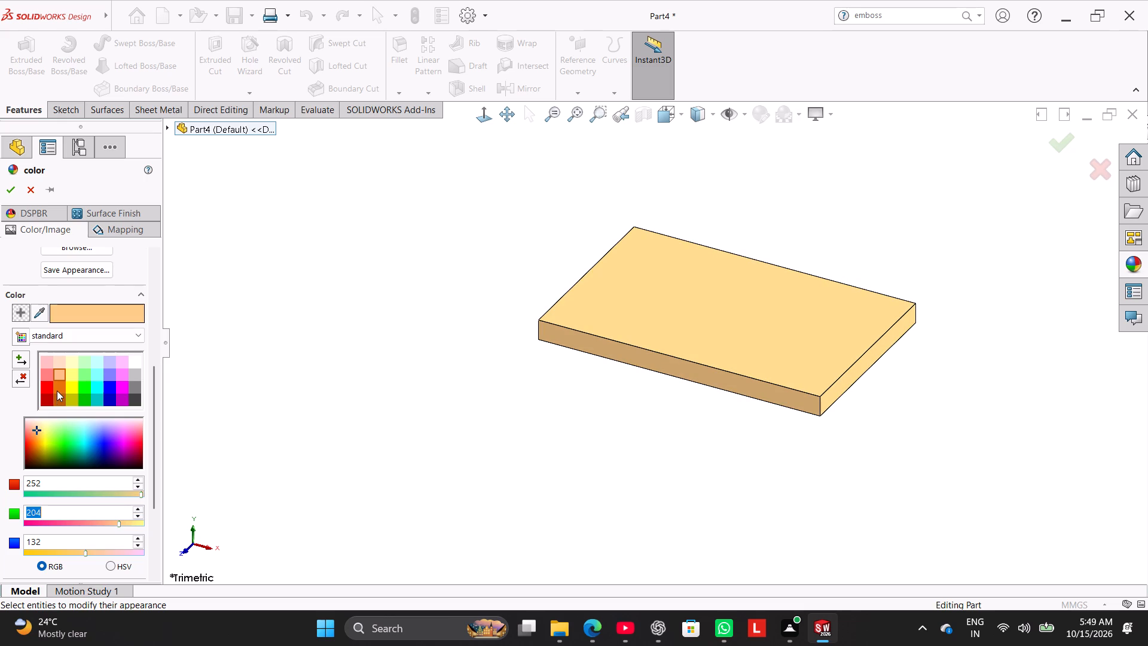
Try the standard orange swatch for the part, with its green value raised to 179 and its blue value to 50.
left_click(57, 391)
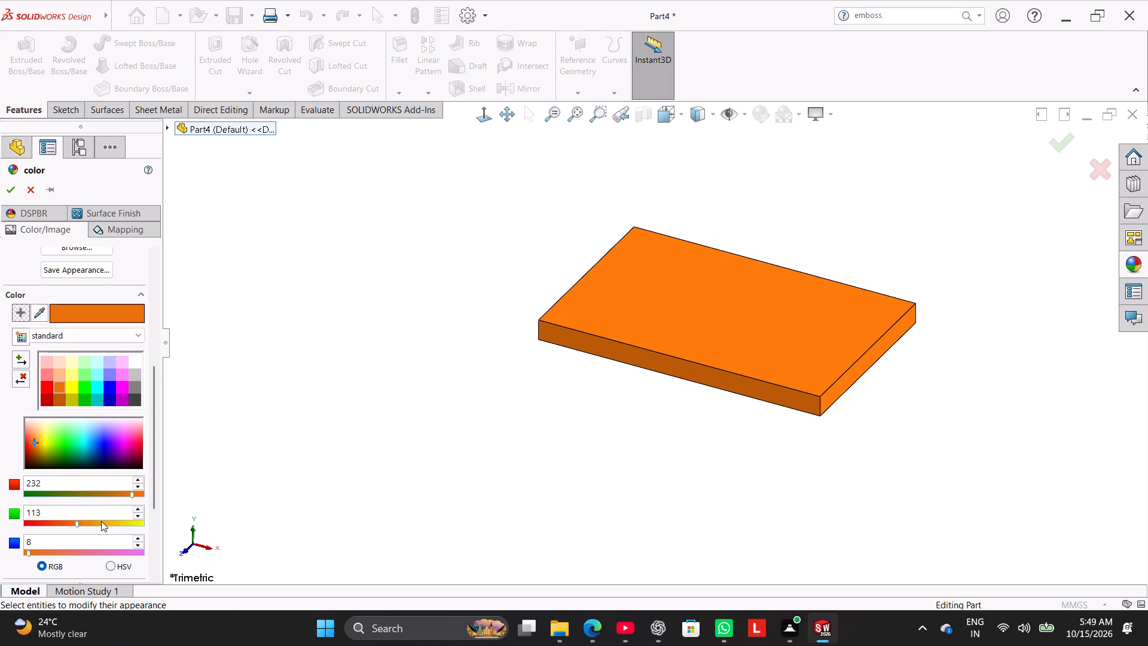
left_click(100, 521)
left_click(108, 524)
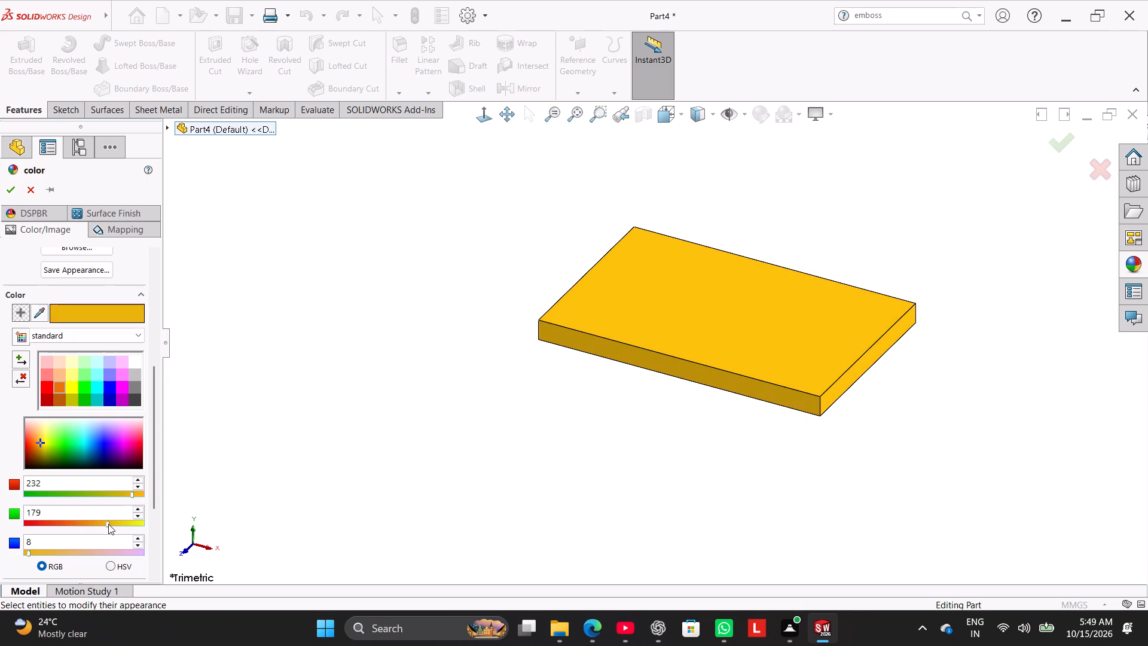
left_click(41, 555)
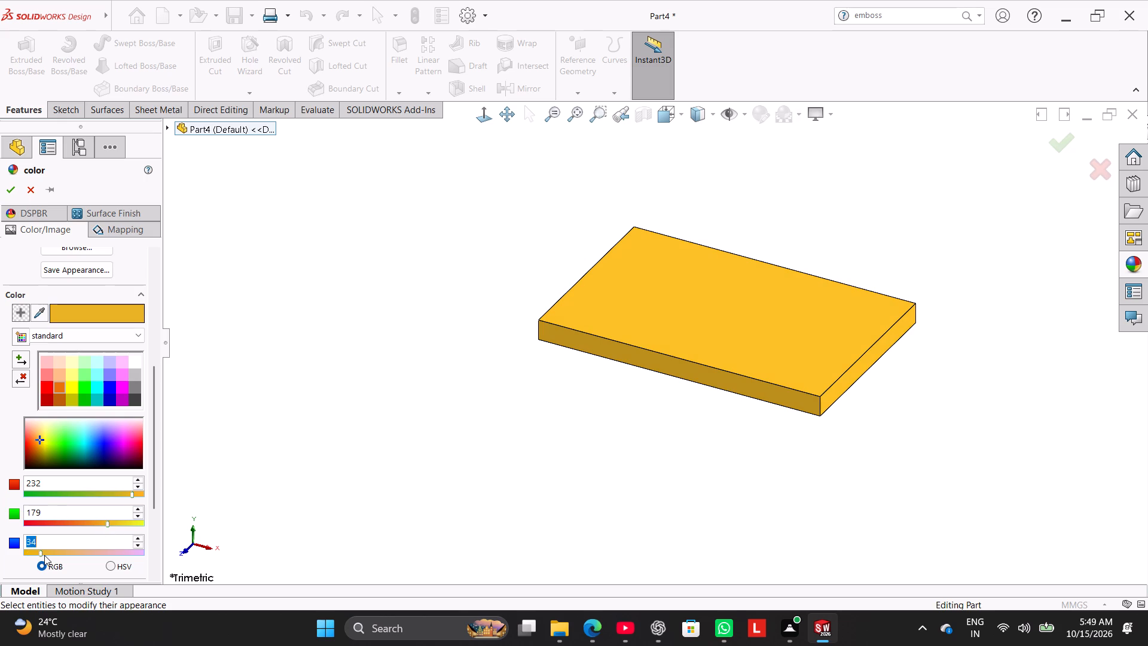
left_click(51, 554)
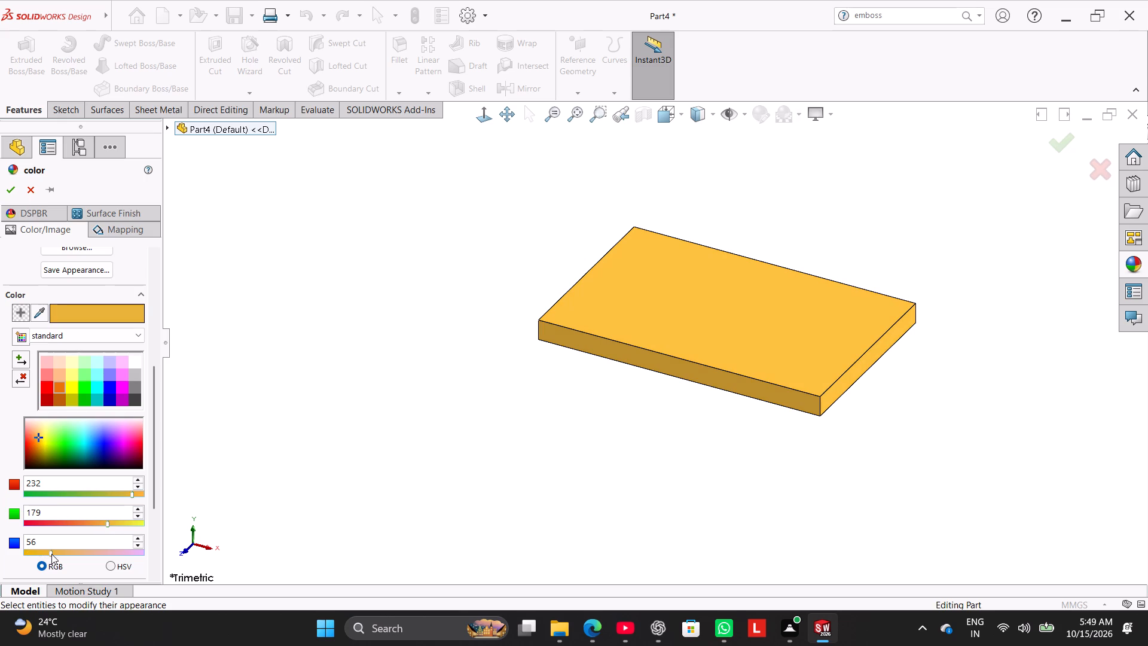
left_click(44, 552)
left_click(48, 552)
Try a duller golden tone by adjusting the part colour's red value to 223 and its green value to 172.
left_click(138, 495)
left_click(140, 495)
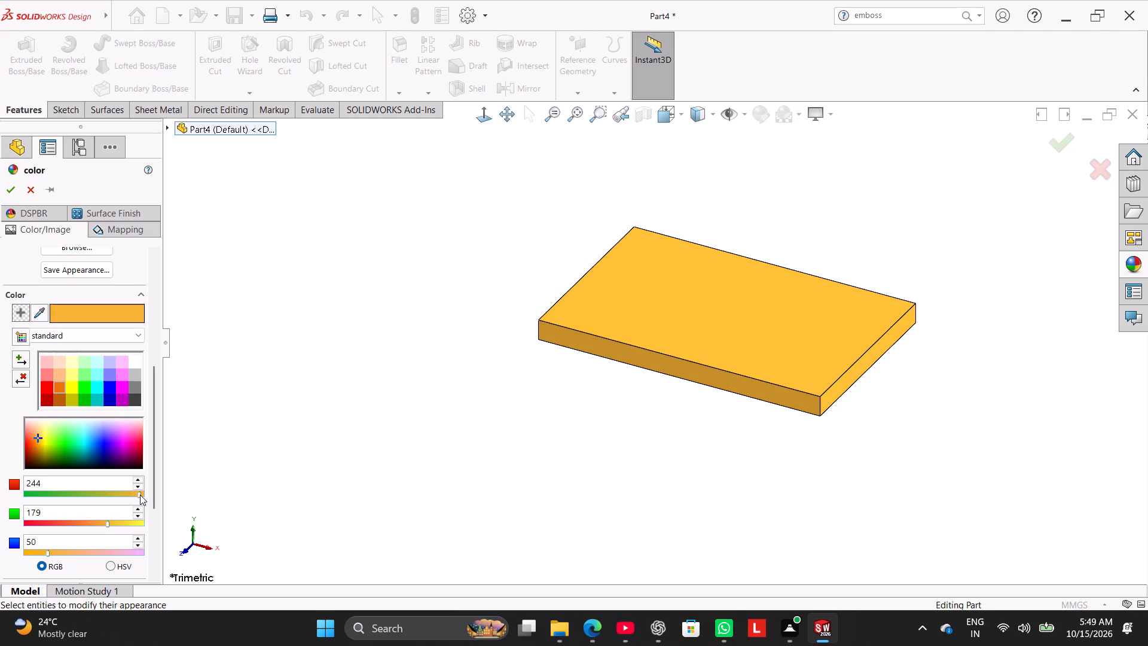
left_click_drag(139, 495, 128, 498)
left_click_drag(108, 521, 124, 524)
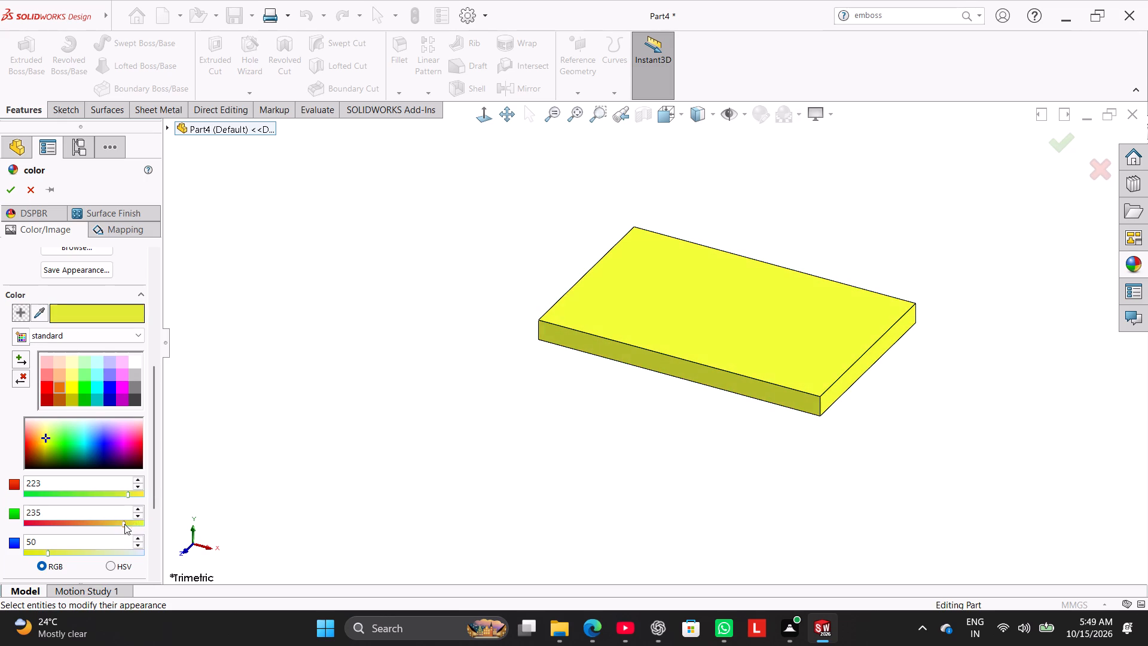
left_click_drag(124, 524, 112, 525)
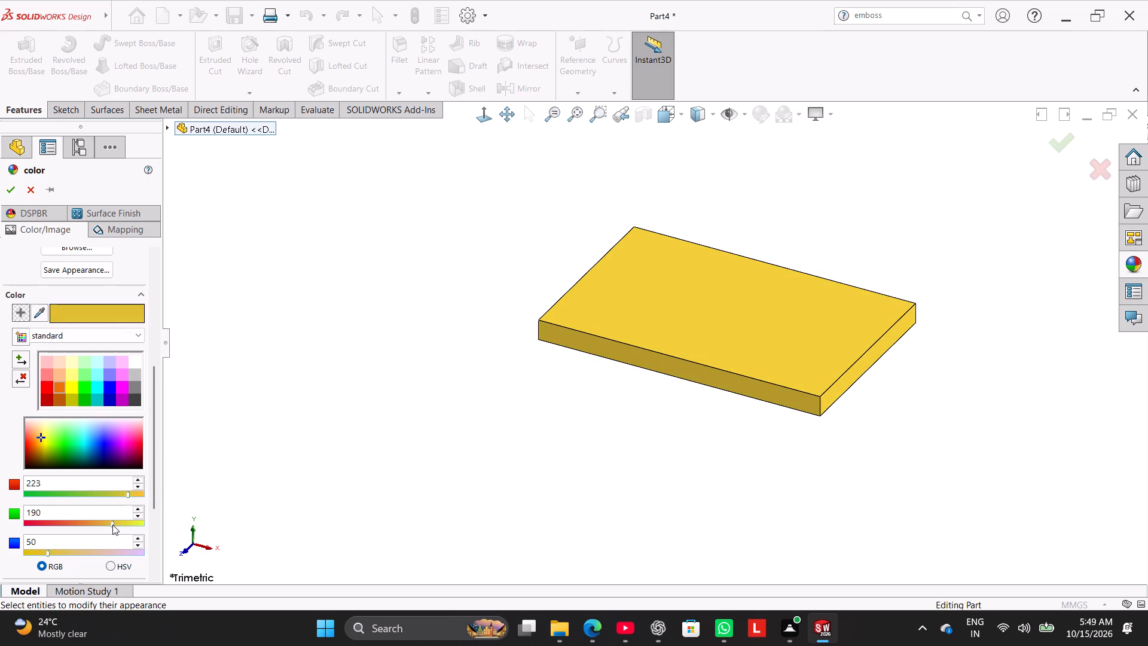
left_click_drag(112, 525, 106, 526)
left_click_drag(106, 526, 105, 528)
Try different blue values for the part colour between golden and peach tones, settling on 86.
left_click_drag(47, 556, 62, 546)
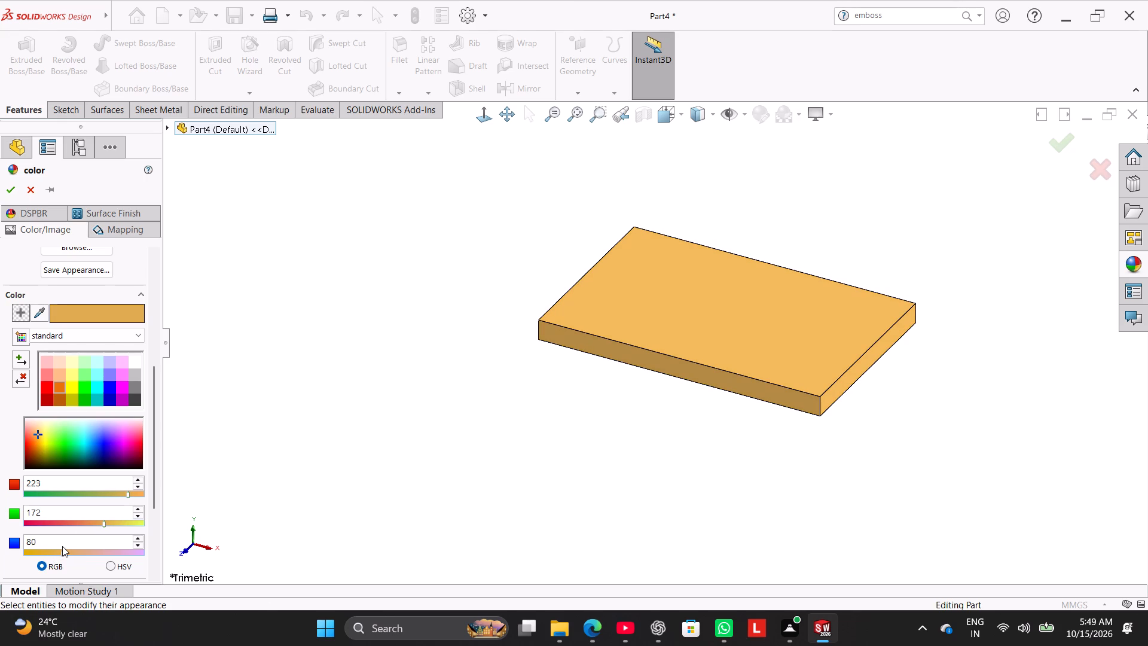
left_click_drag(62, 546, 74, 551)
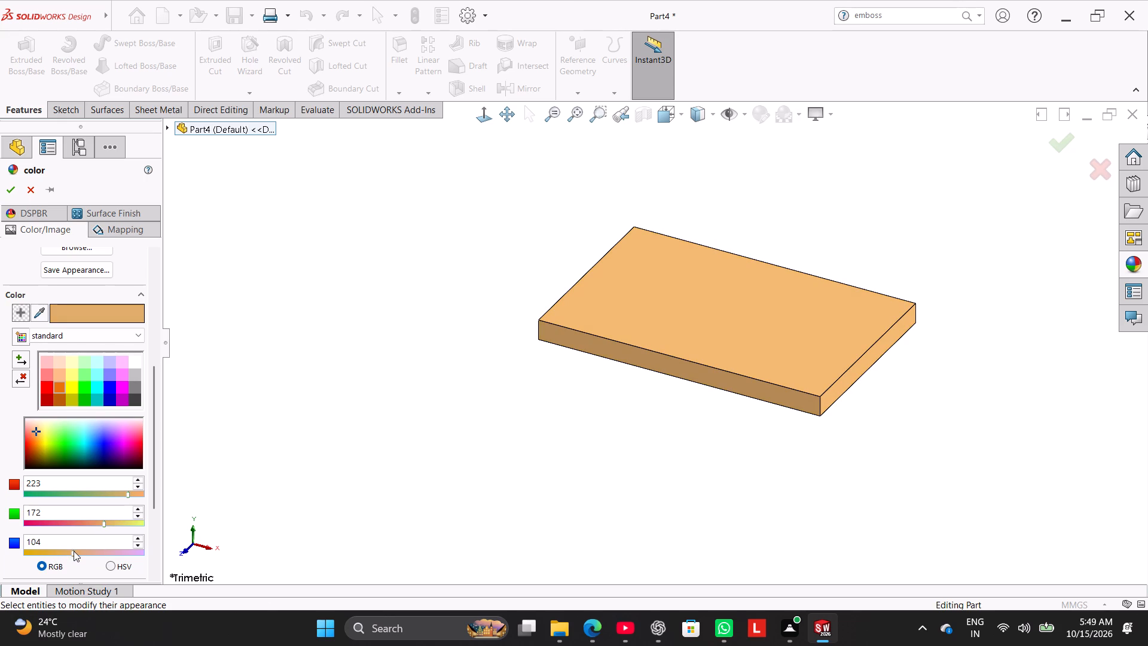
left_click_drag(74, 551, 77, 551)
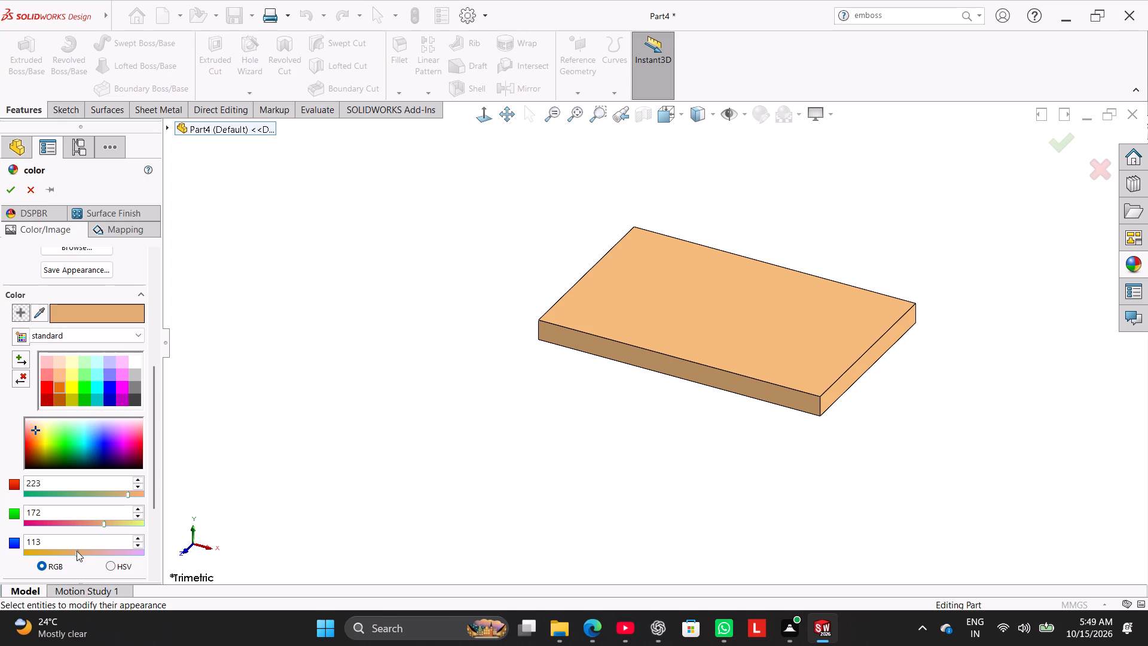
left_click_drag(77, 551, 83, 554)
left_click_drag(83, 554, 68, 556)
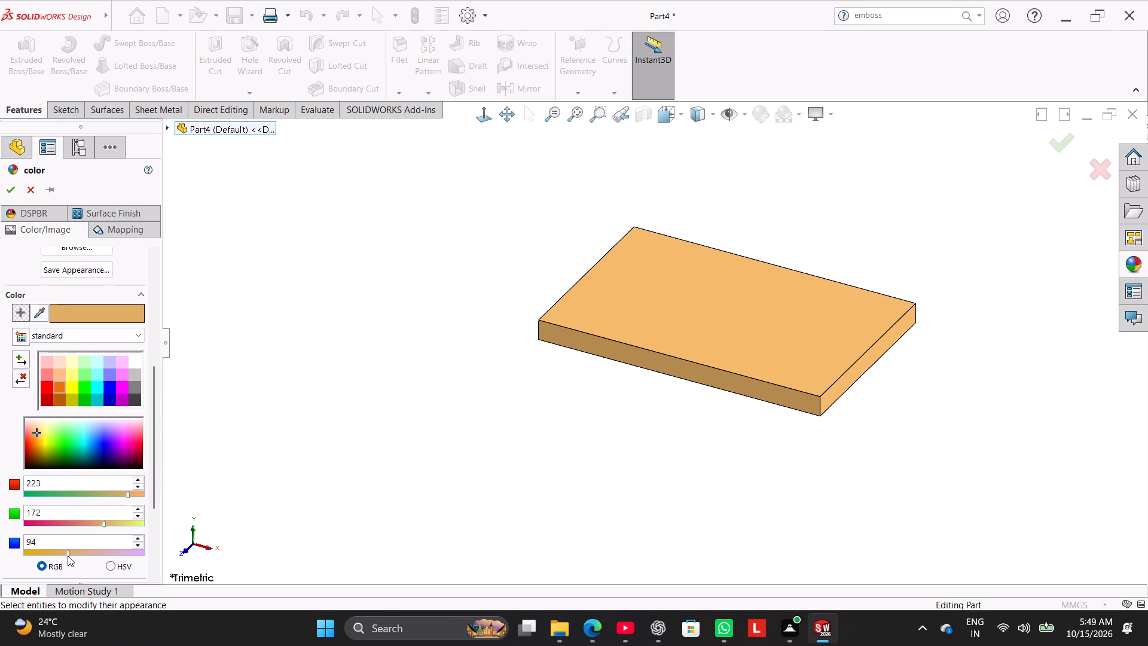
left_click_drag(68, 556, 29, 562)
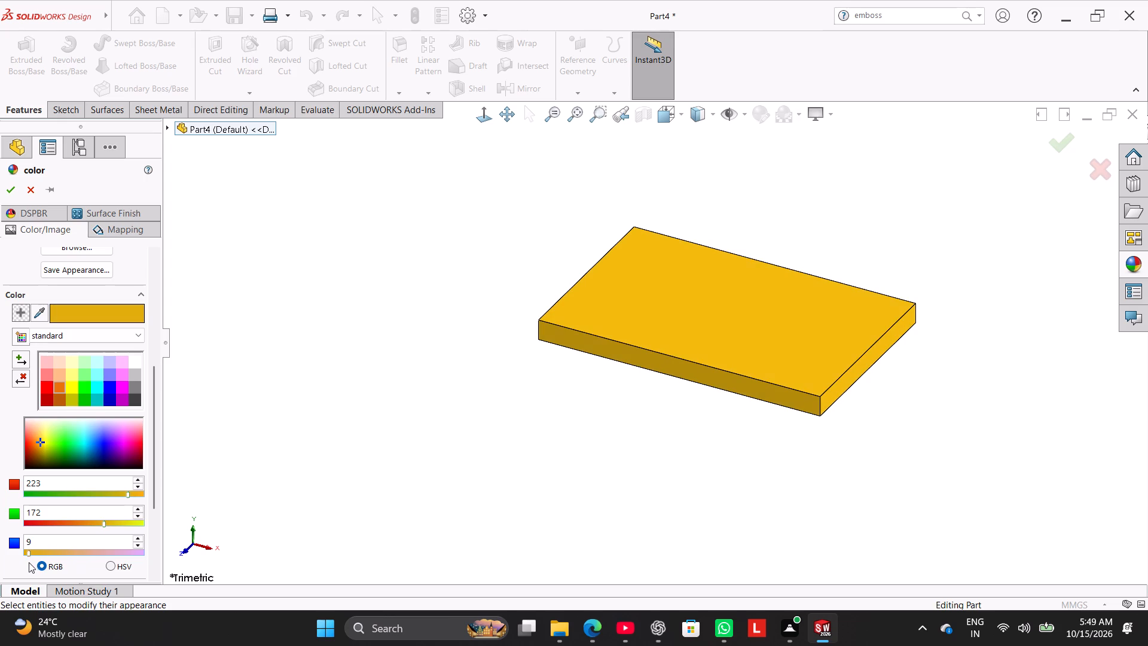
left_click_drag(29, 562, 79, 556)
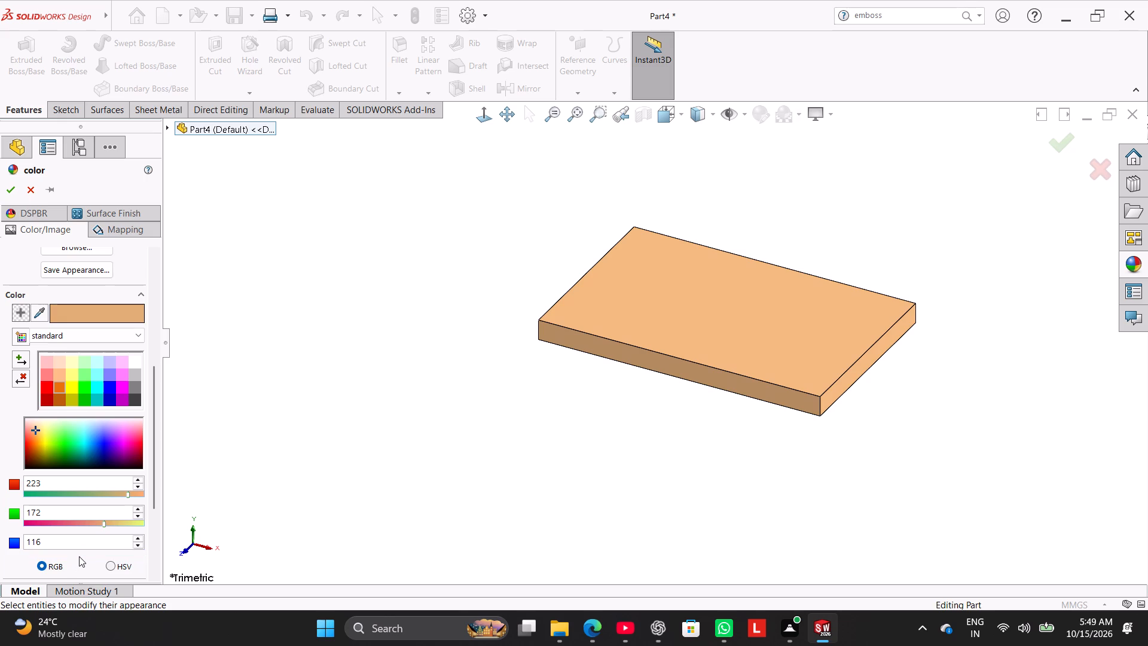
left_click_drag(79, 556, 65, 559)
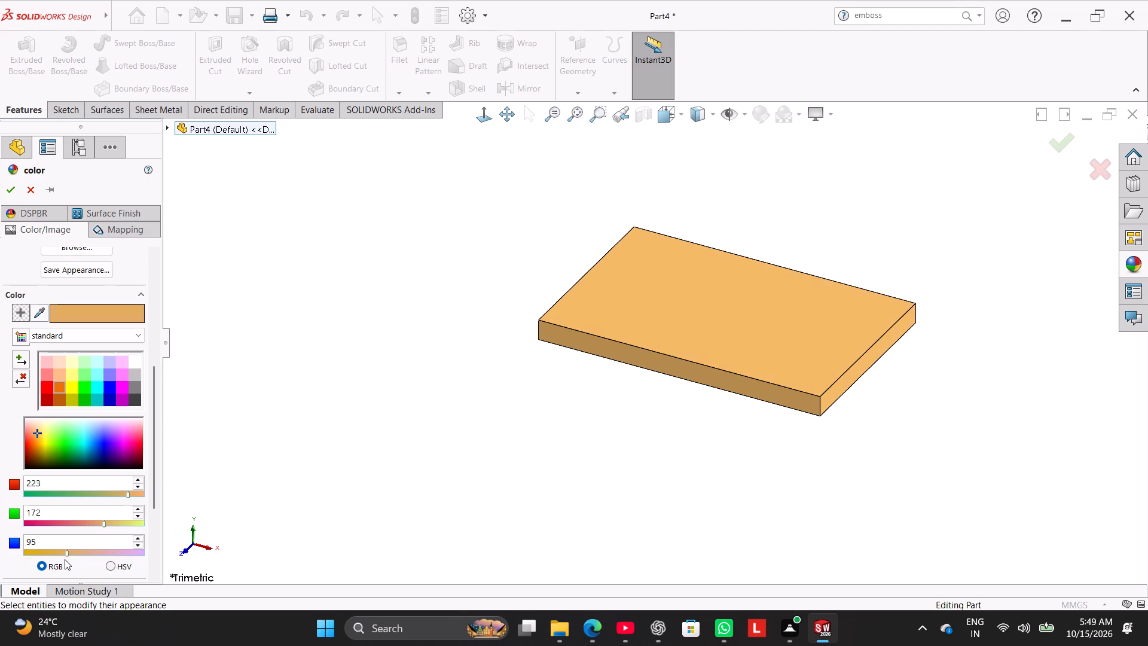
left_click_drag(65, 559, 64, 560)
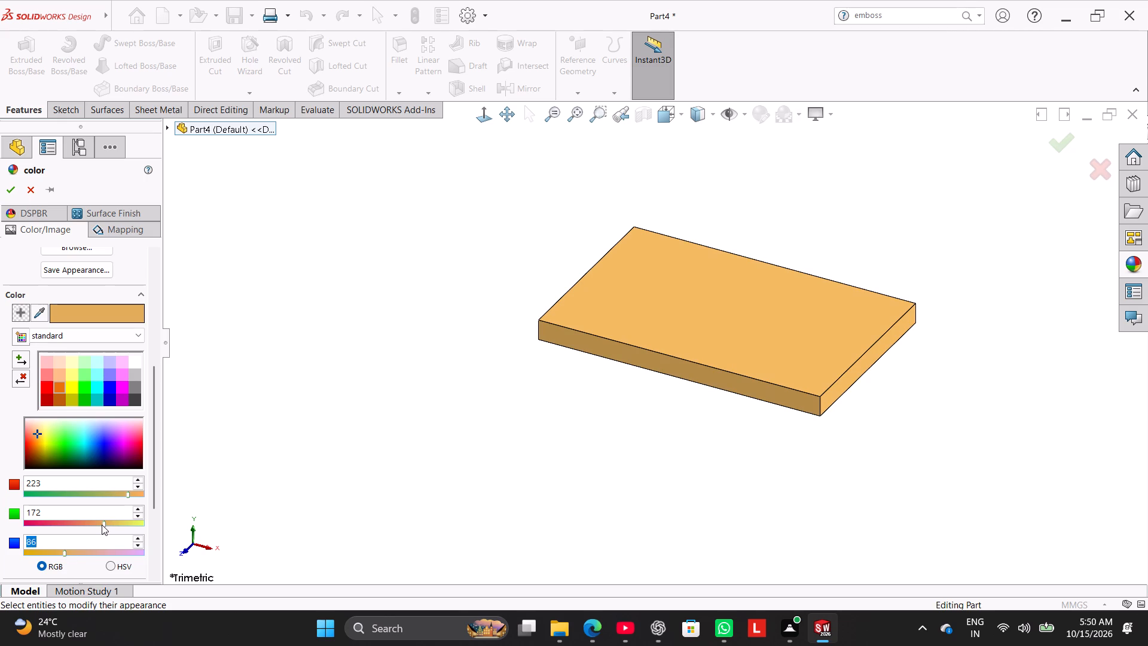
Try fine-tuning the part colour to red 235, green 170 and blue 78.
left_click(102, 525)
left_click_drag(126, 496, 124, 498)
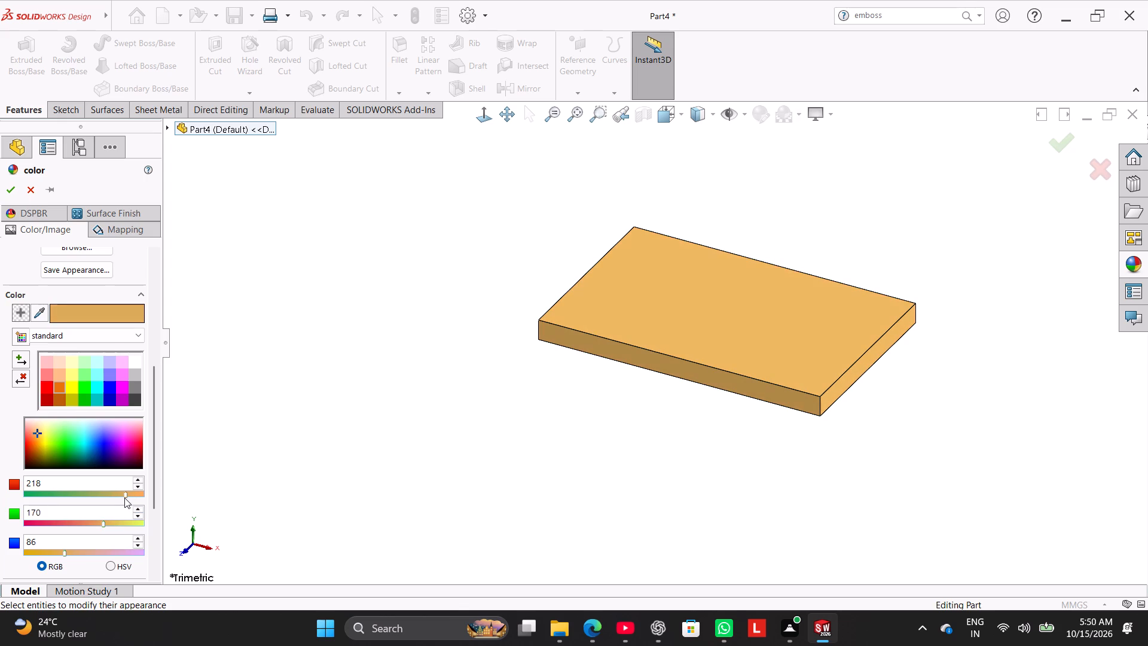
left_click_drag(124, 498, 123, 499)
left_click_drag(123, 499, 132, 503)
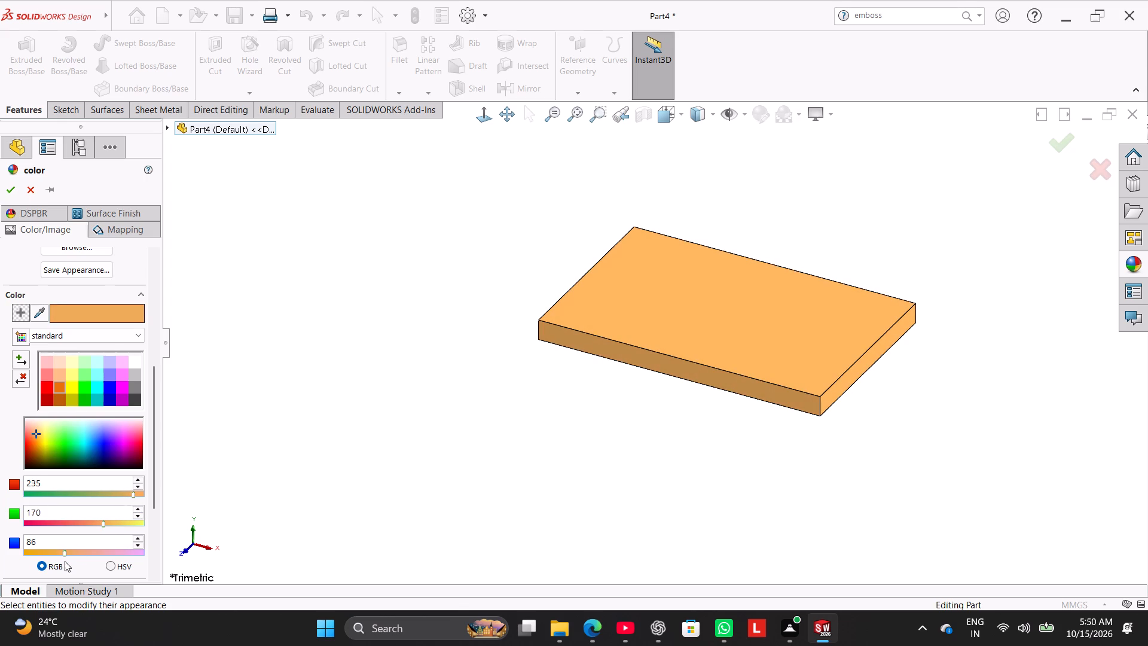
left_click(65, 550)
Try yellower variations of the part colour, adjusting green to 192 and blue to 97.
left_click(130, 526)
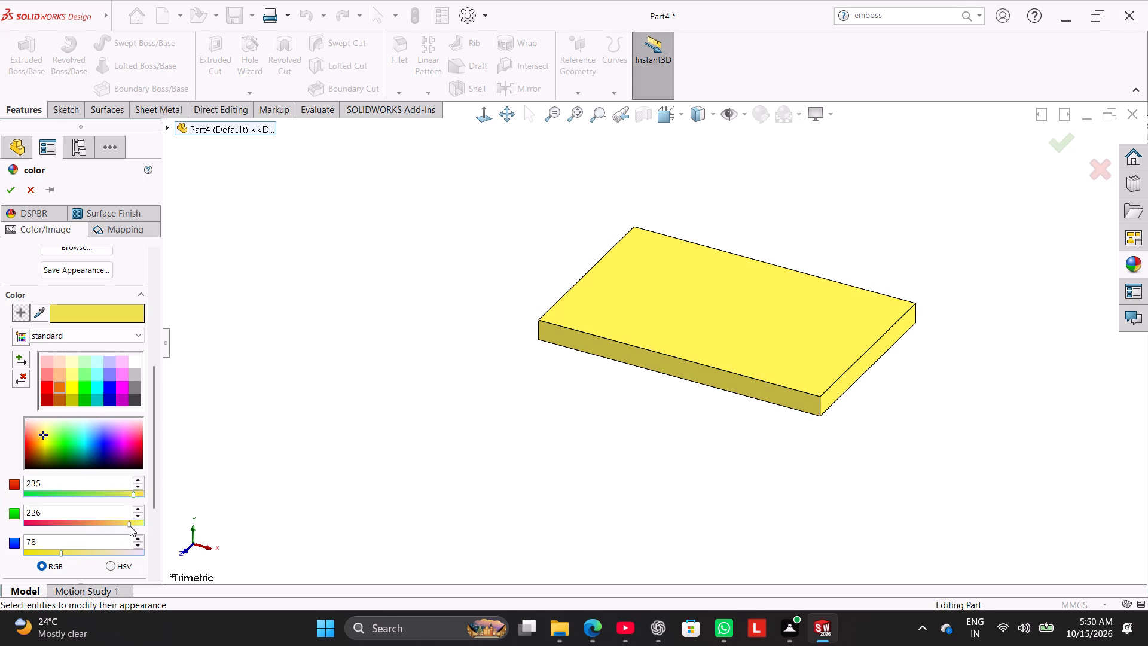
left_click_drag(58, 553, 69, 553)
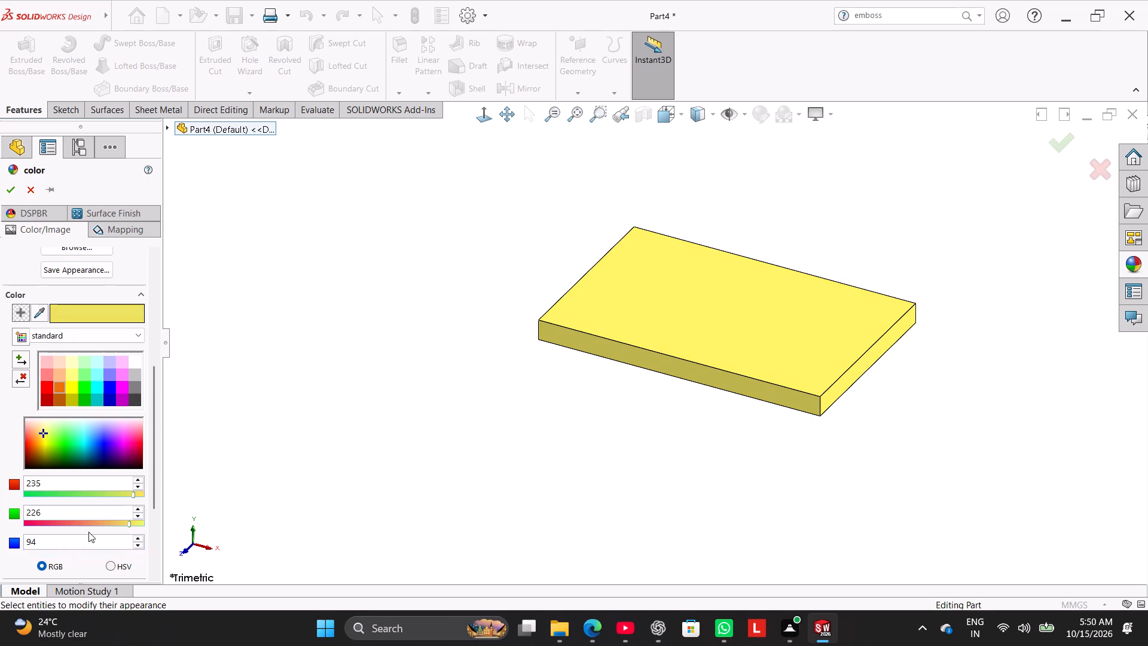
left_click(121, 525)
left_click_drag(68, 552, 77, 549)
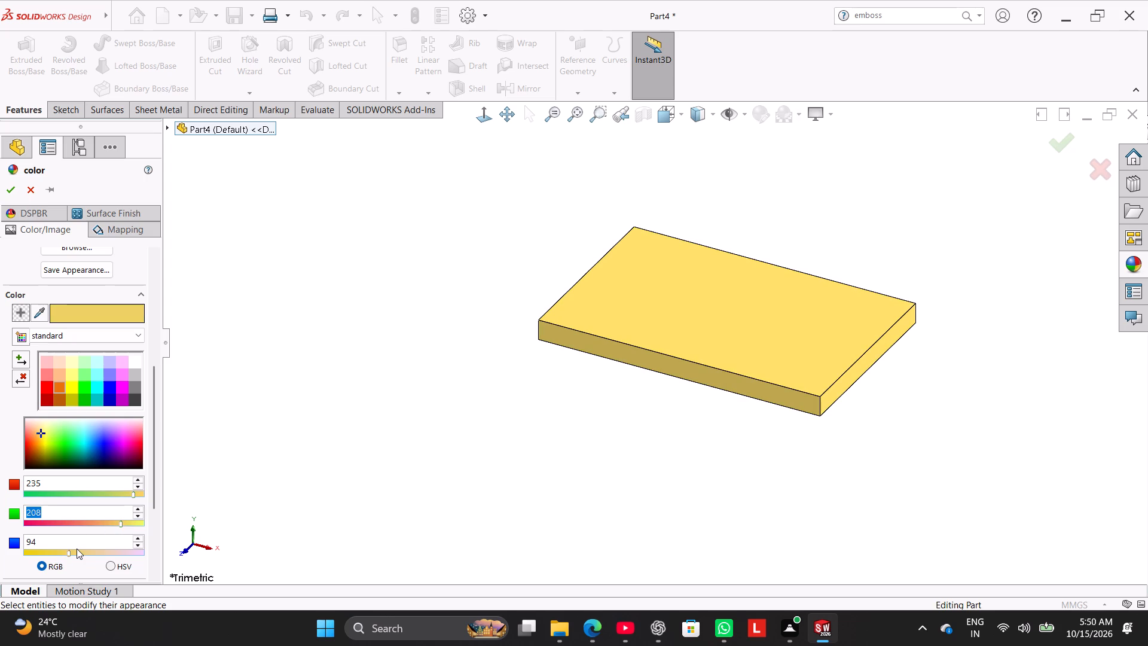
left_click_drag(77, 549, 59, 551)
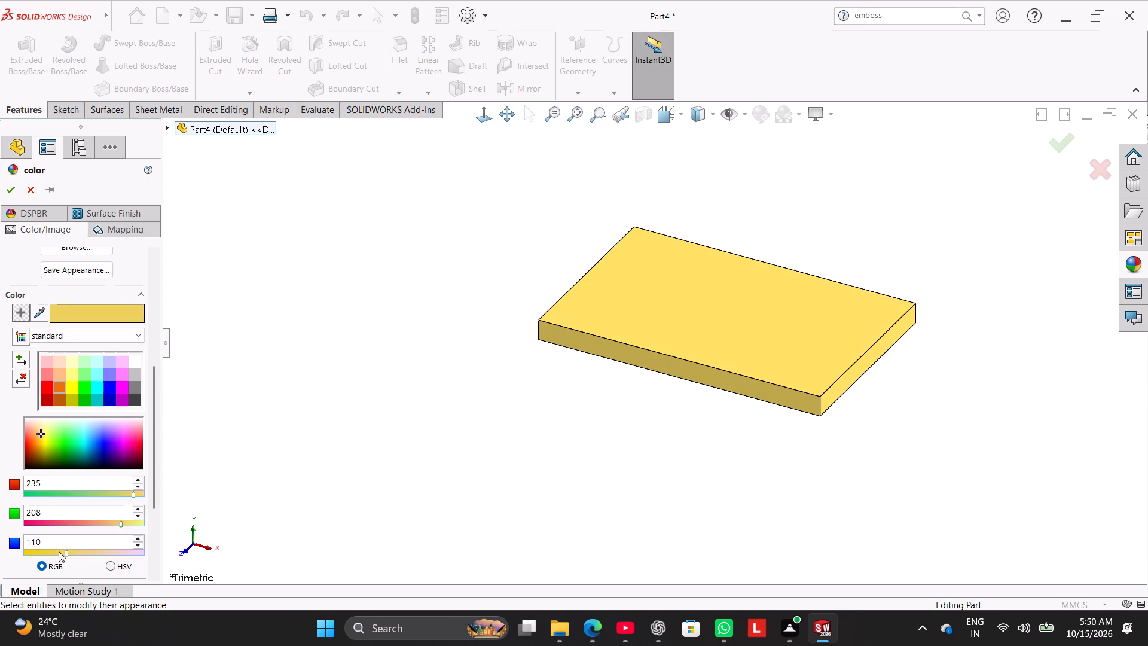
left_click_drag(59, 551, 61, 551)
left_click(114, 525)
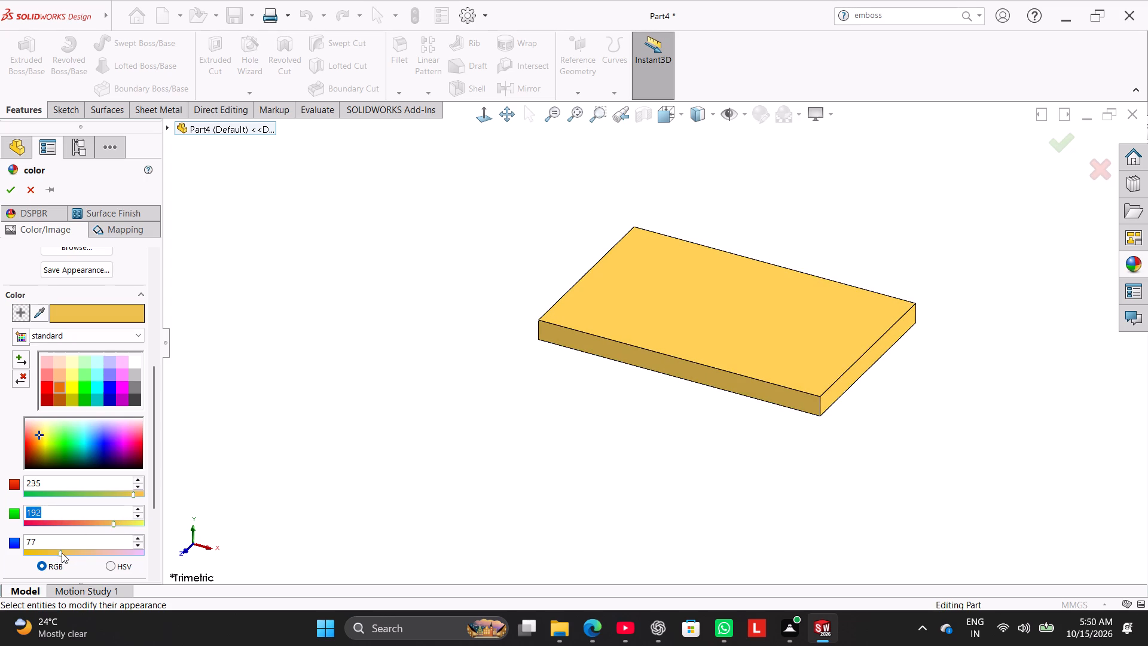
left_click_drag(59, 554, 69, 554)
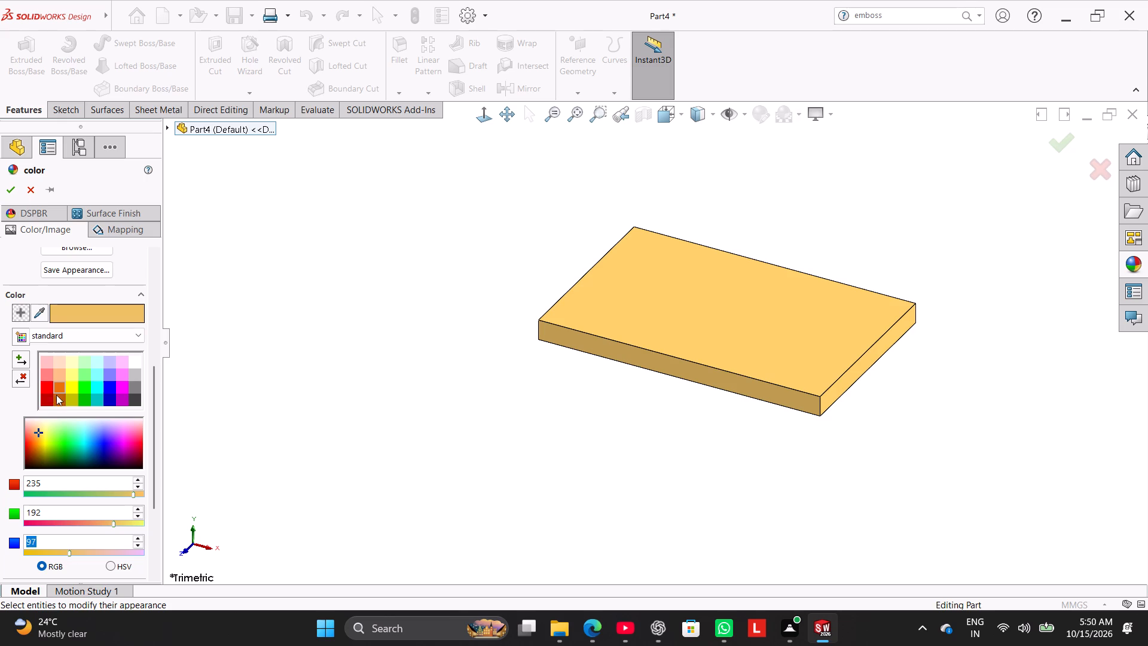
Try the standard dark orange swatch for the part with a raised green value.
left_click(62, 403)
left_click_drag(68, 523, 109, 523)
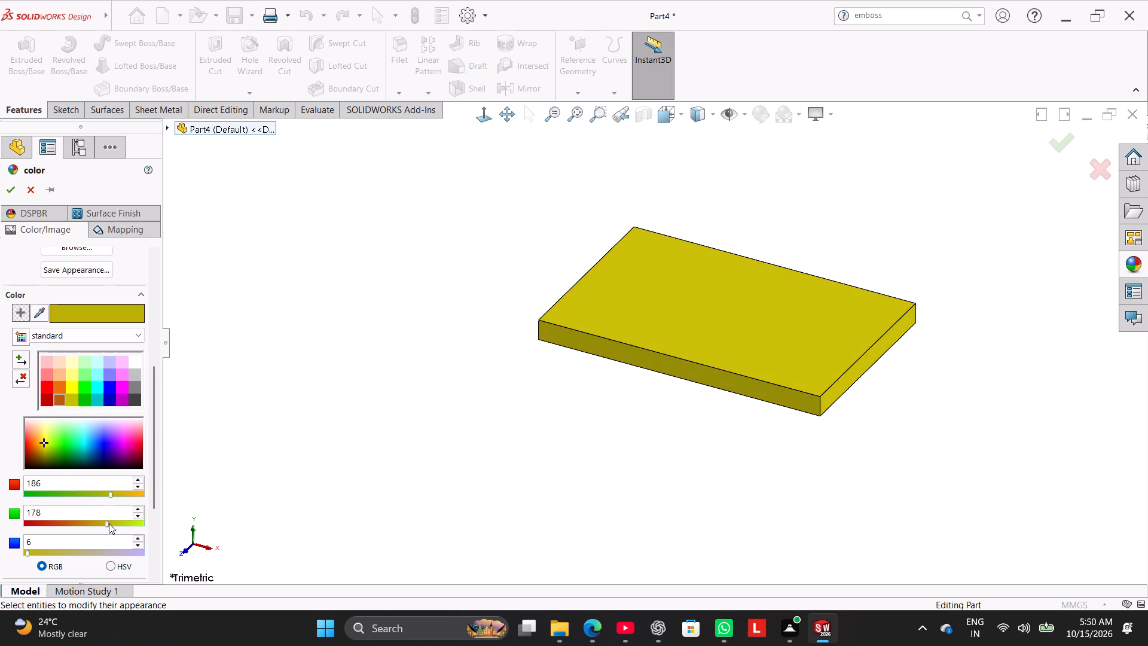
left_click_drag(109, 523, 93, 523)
Apply the standard light orange swatch to the part and accept the appearance.
left_click(57, 379)
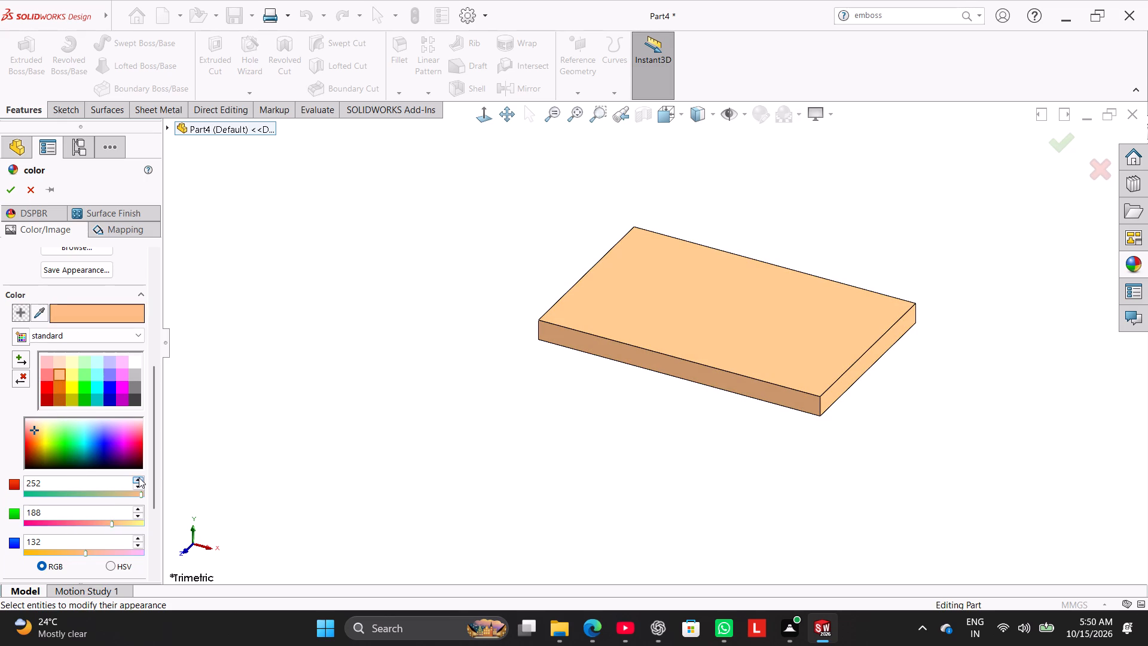
left_click(13, 190)
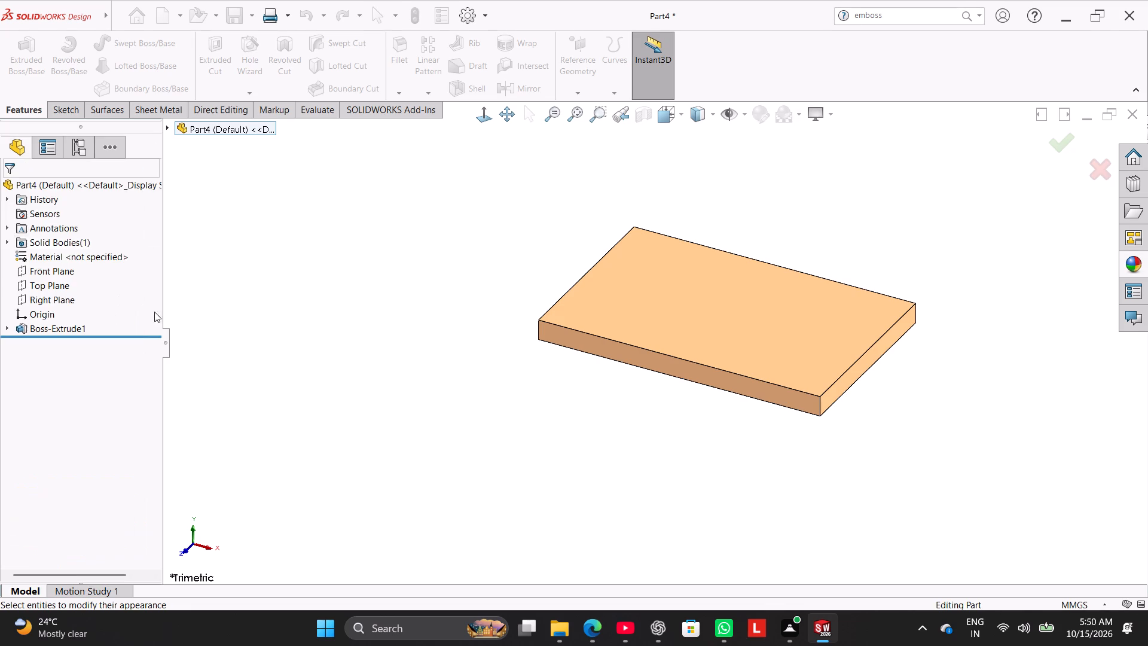
Change the sketch plane of the plate's base sketch to the Right Plane.
right_click_drag(267, 406, 387, 295)
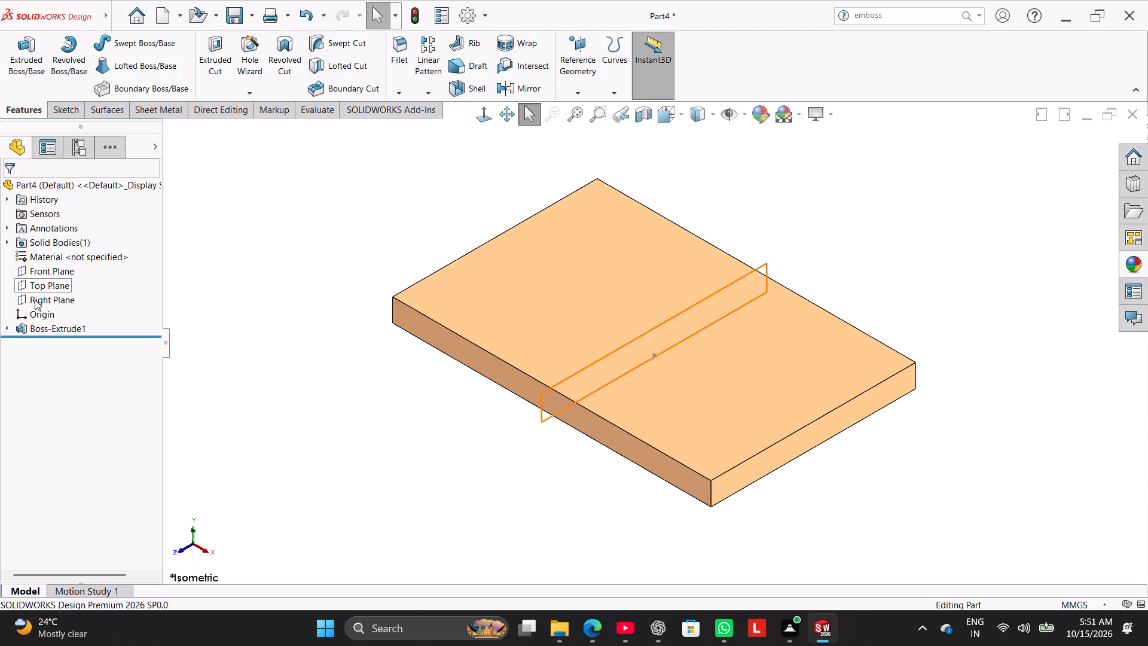
left_click(10, 324)
left_click(50, 343)
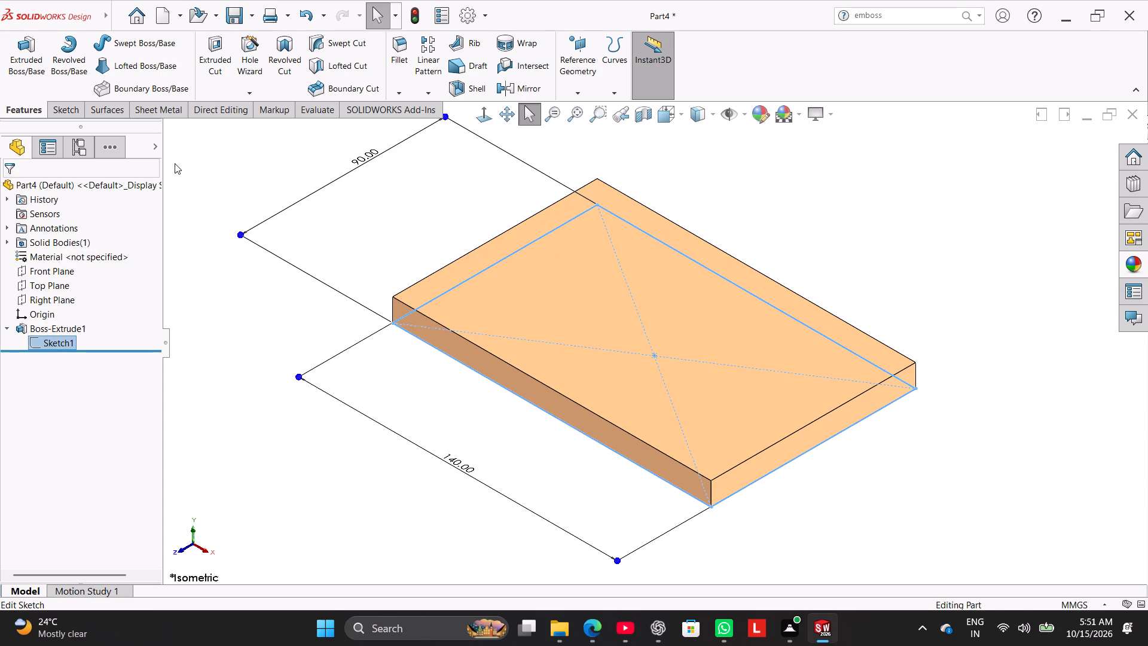
right_click(45, 339)
left_click(71, 303)
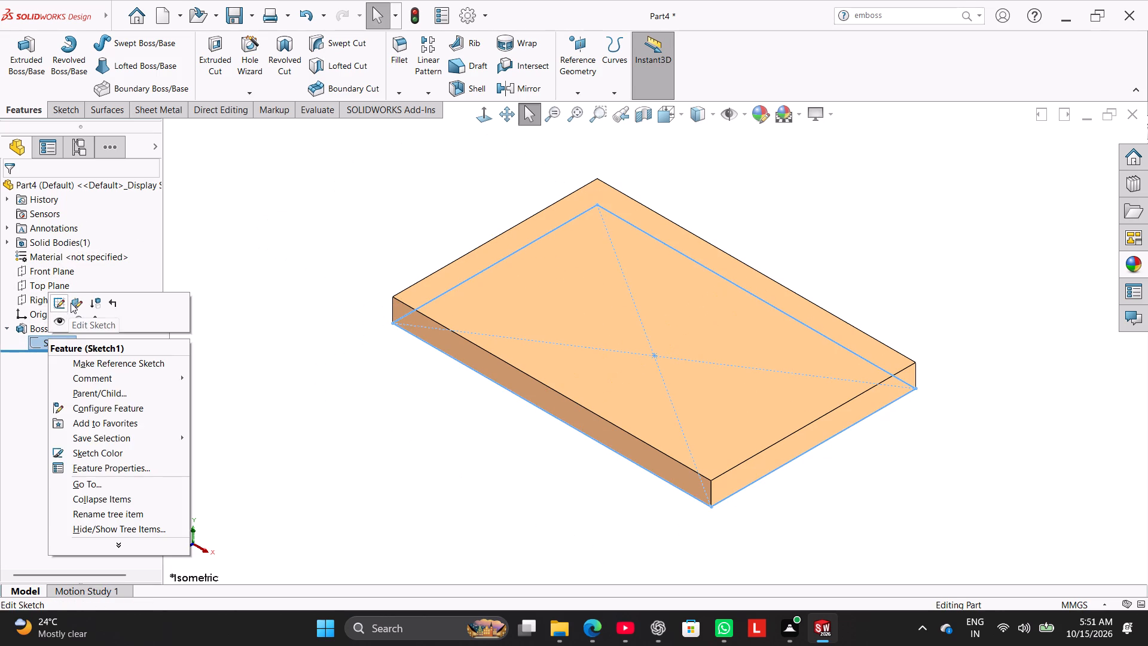
left_click(169, 126)
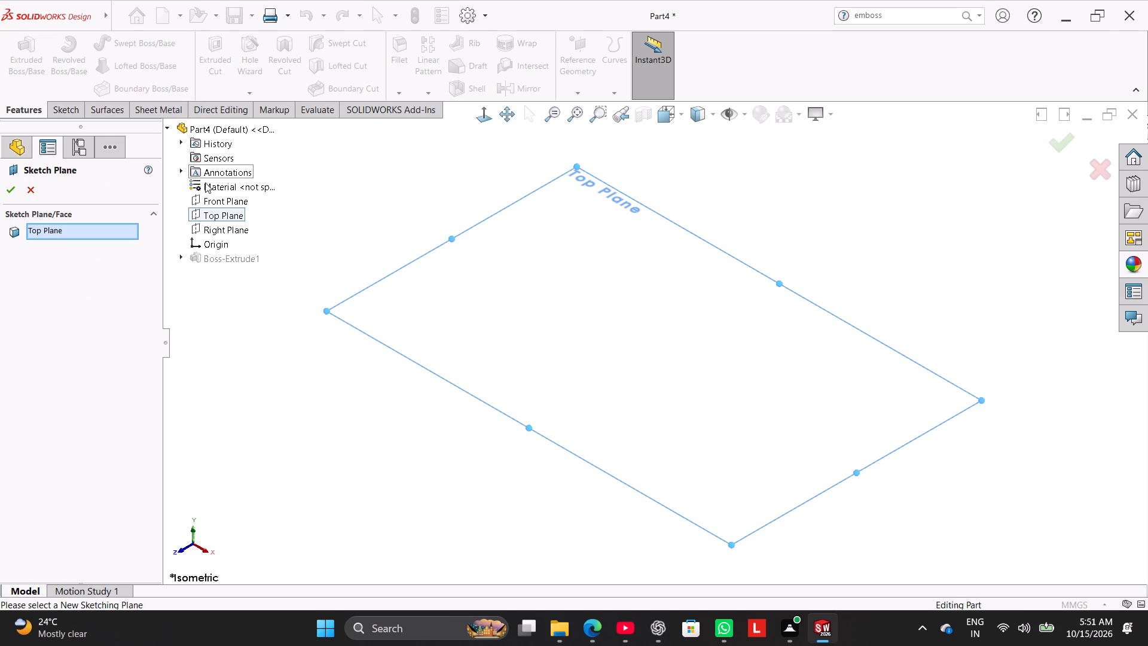
left_click(214, 228)
left_click(4, 190)
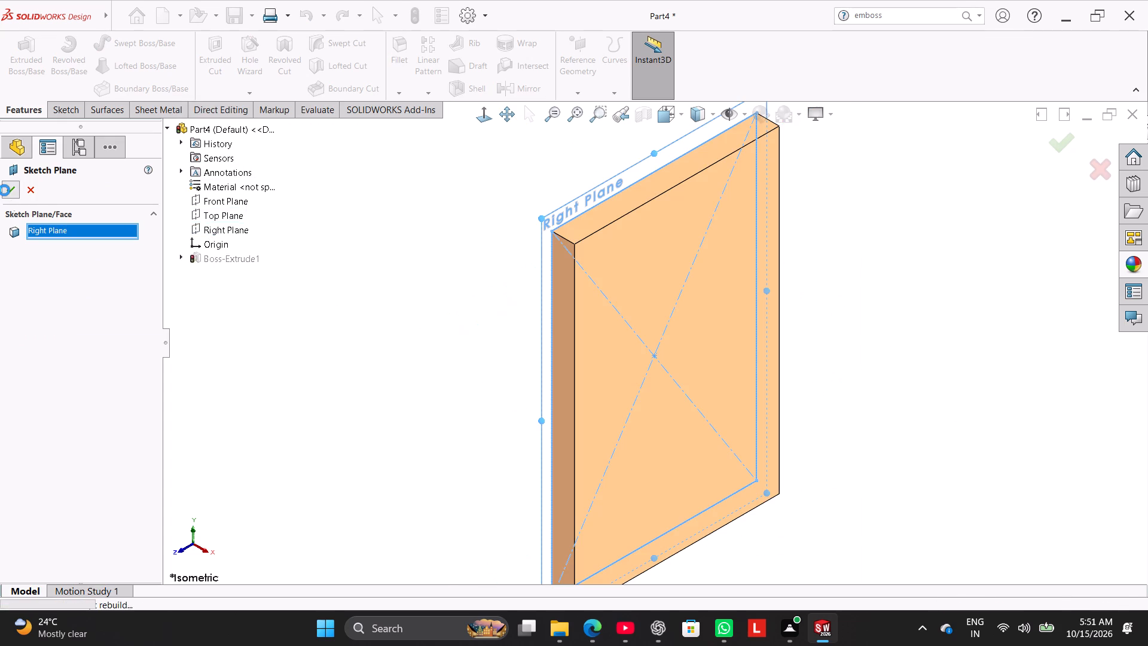
Change the base sketch's plane to the Front Plane.
right_click(59, 339)
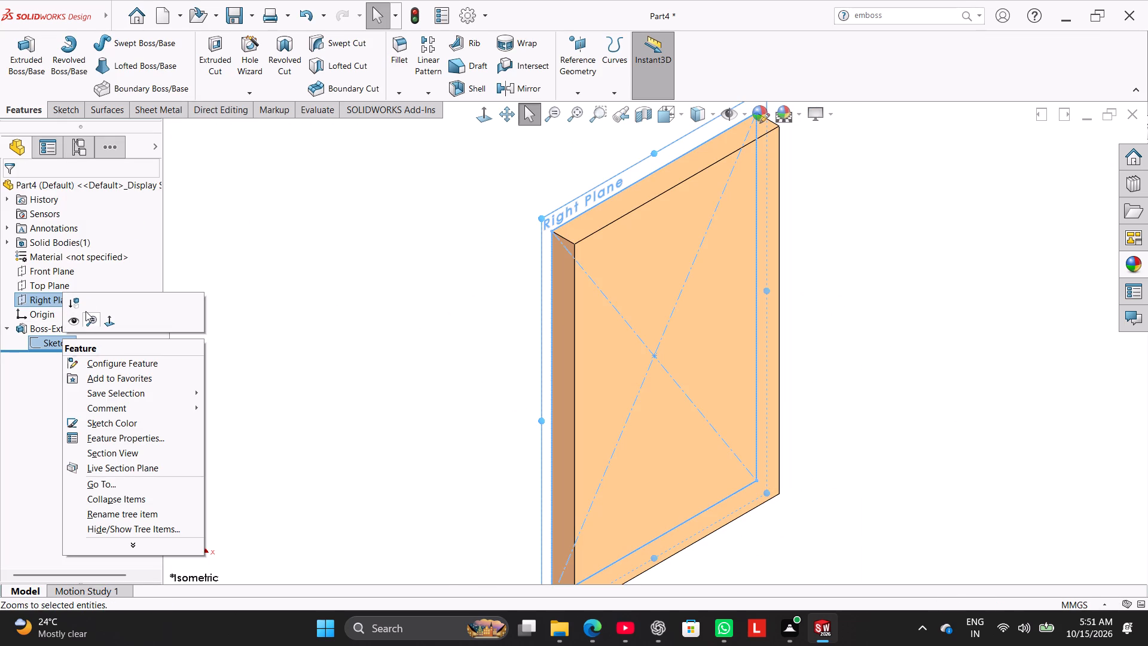
left_click(283, 262)
right_click(56, 340)
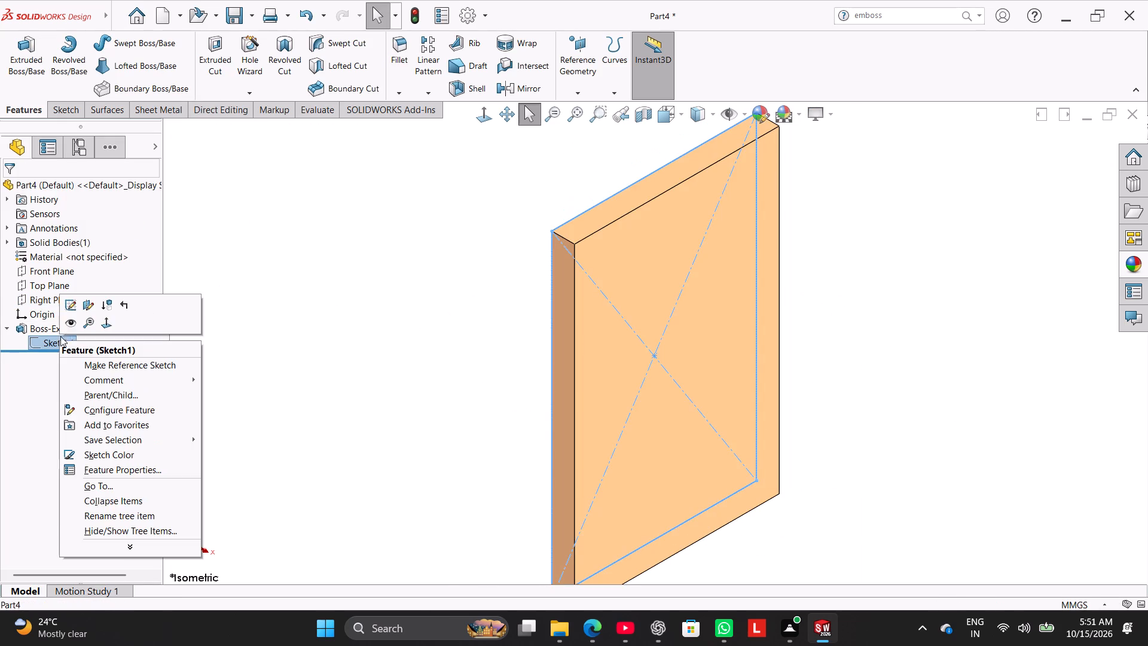
left_click(83, 308)
left_click(167, 126)
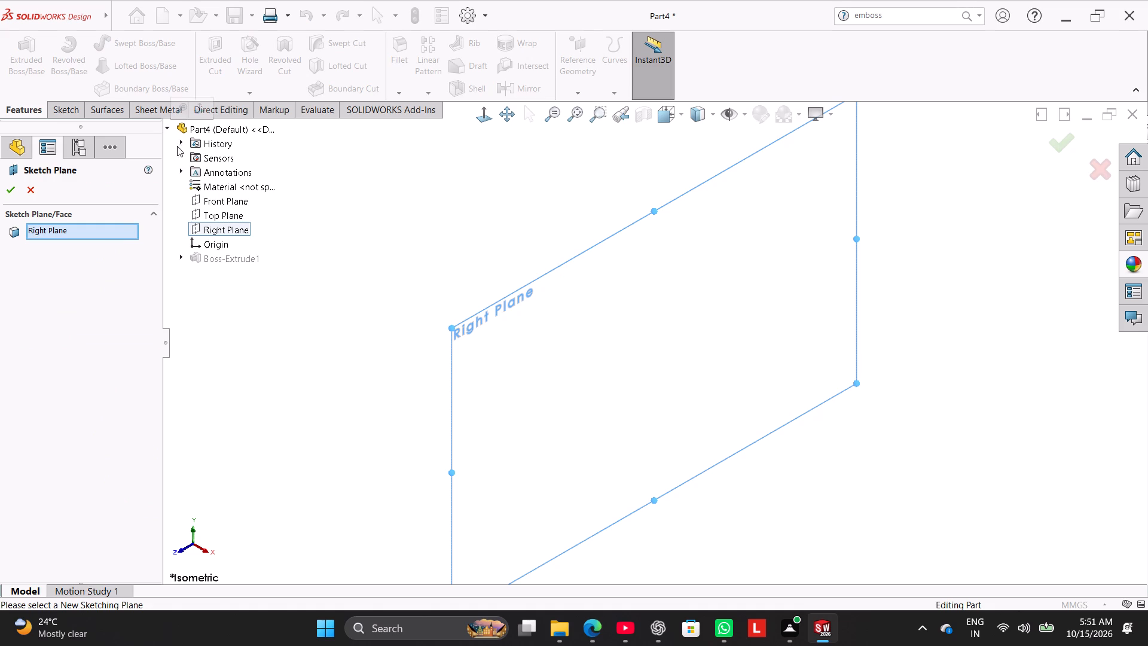
left_click(201, 193)
left_click(9, 194)
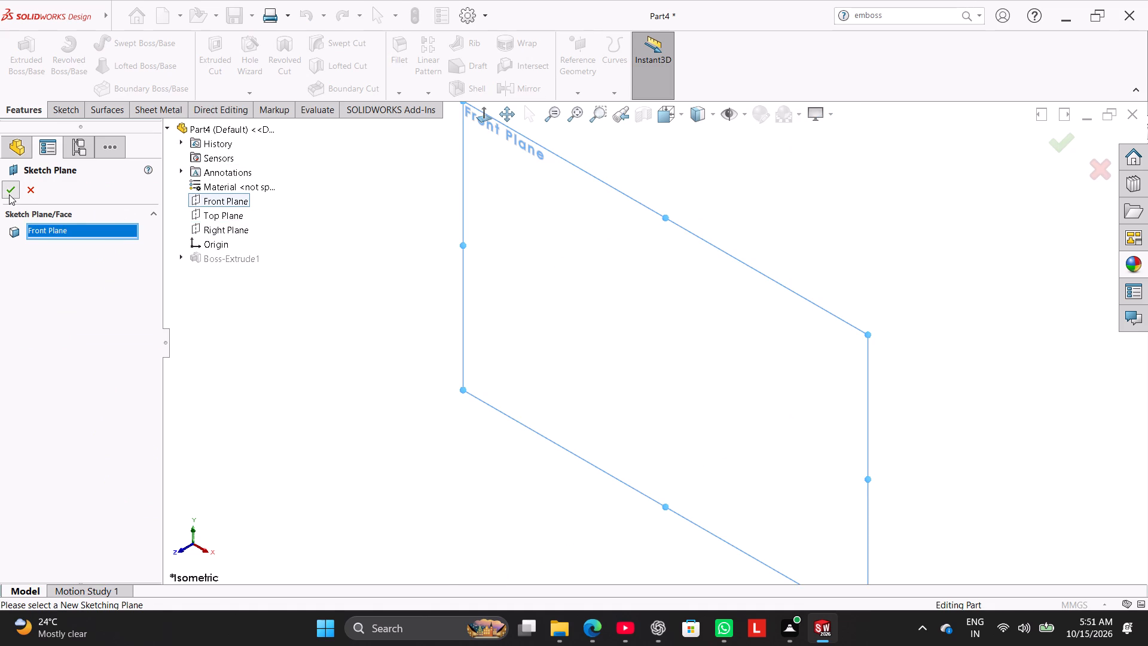
left_click(270, 335)
Change the base sketch's plane back to the Top Plane and show the plate in isometric view.
right_click_drag(277, 363, 322, 297)
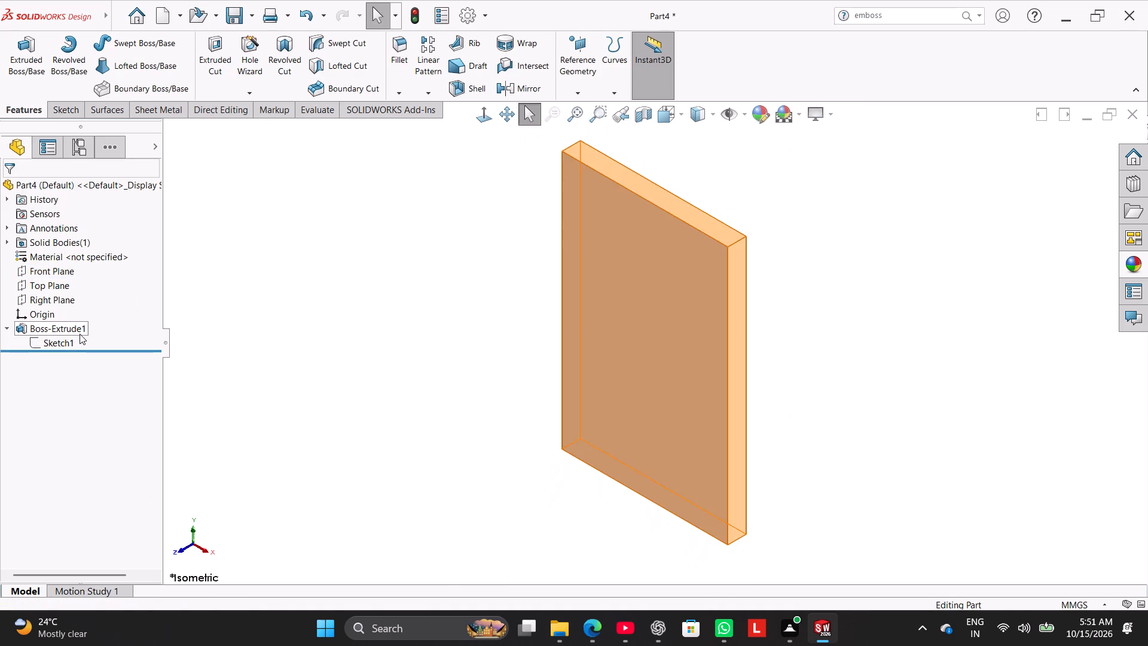
right_click_drag(312, 361, 444, 249)
right_click(54, 343)
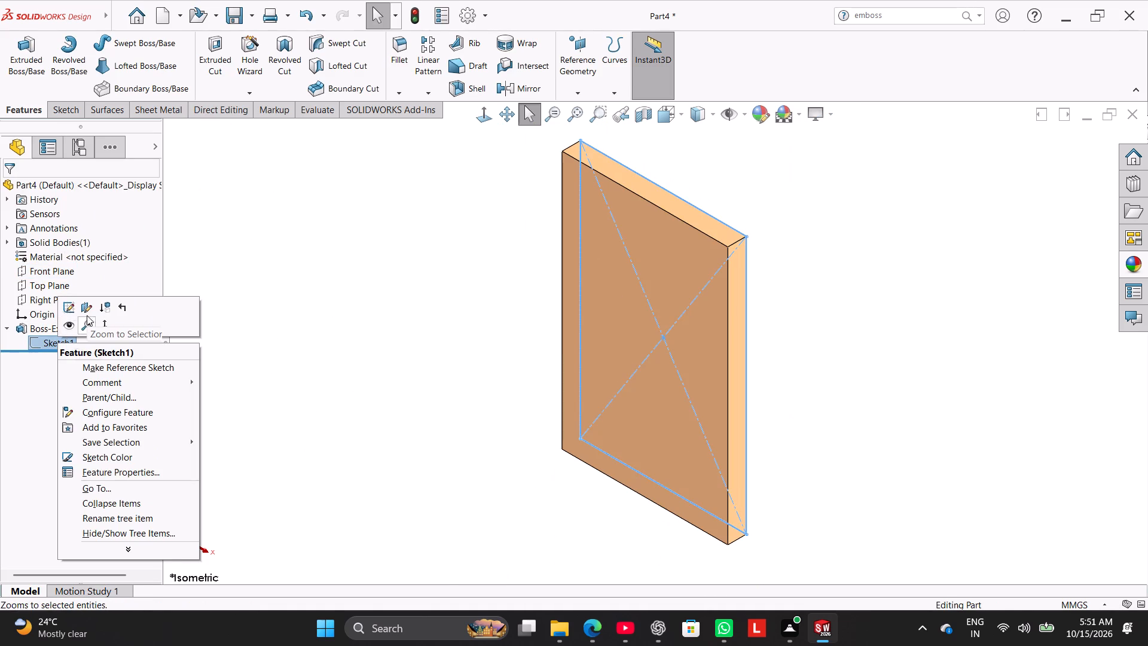
left_click(87, 312)
left_click(170, 129)
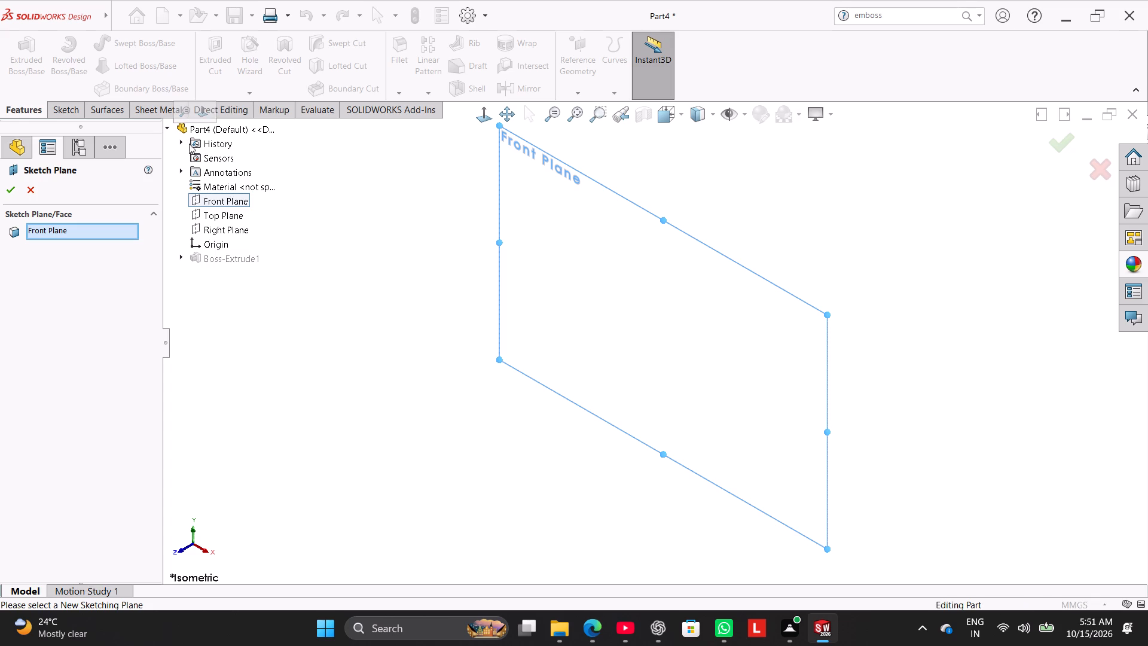
left_click(227, 214)
left_click(5, 195)
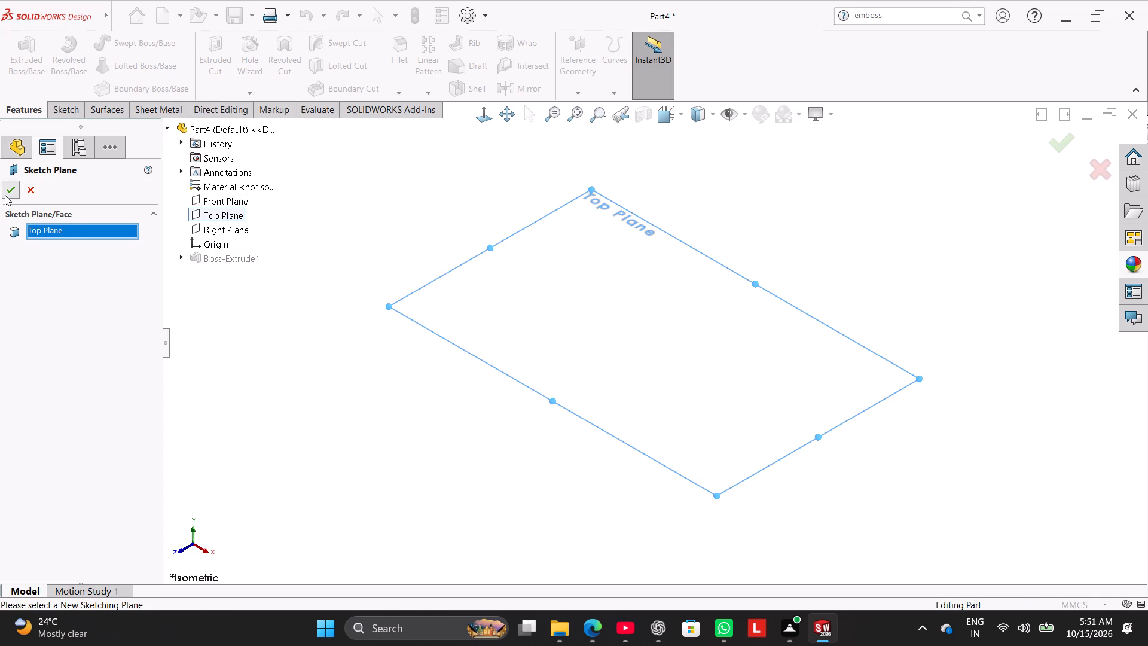
left_click(227, 337)
right_click_drag(238, 401, 457, 221)
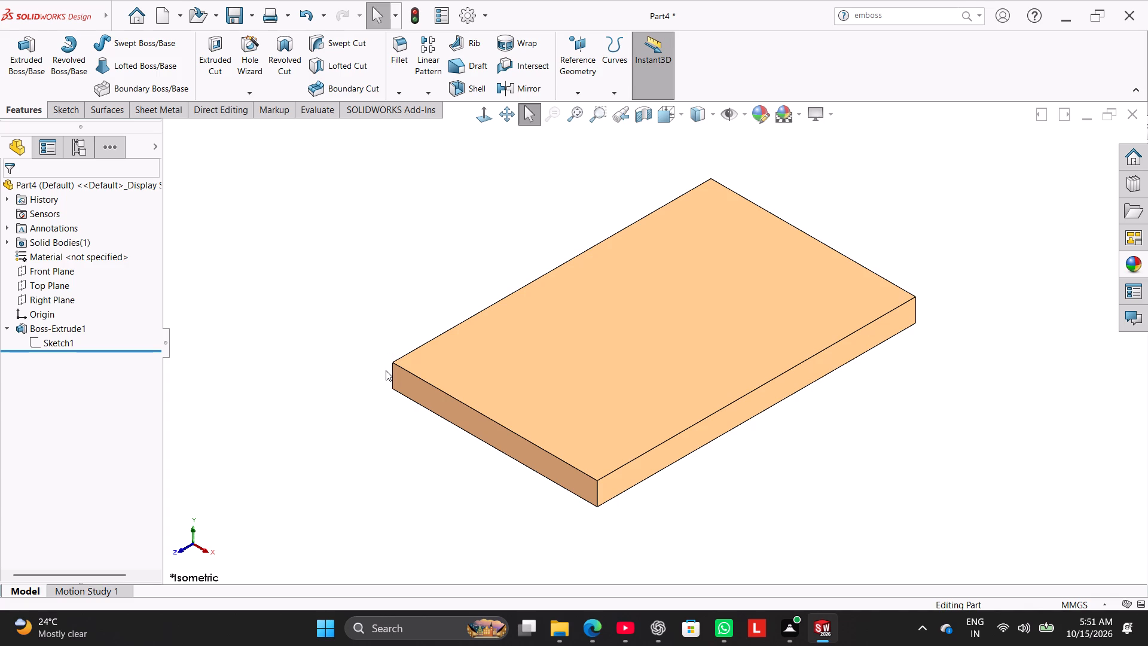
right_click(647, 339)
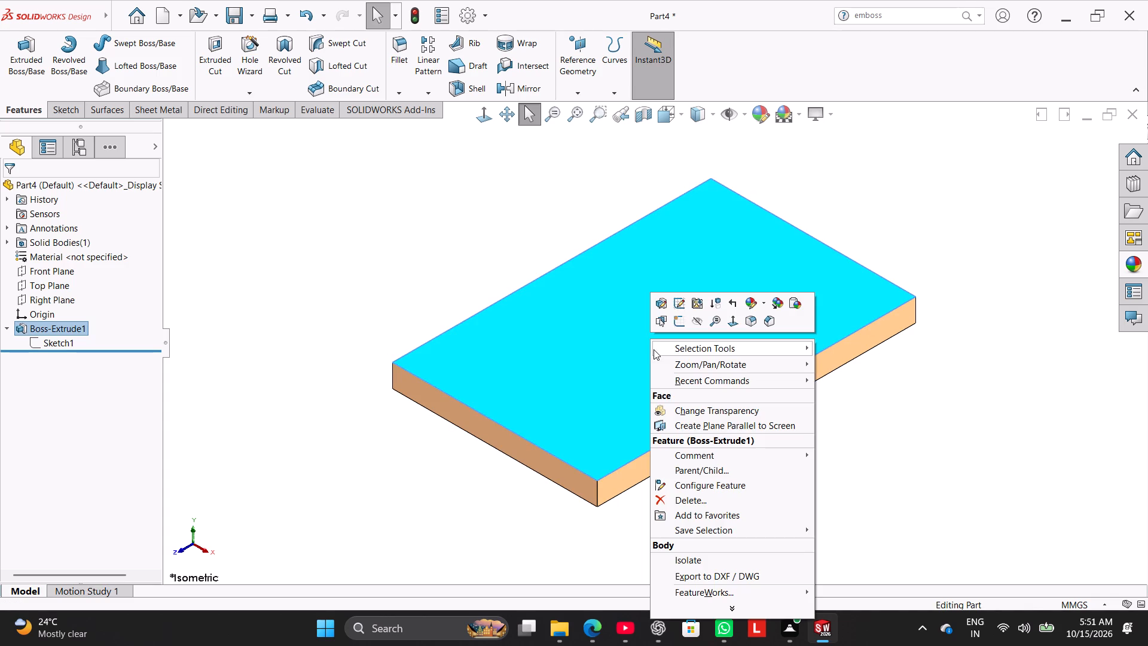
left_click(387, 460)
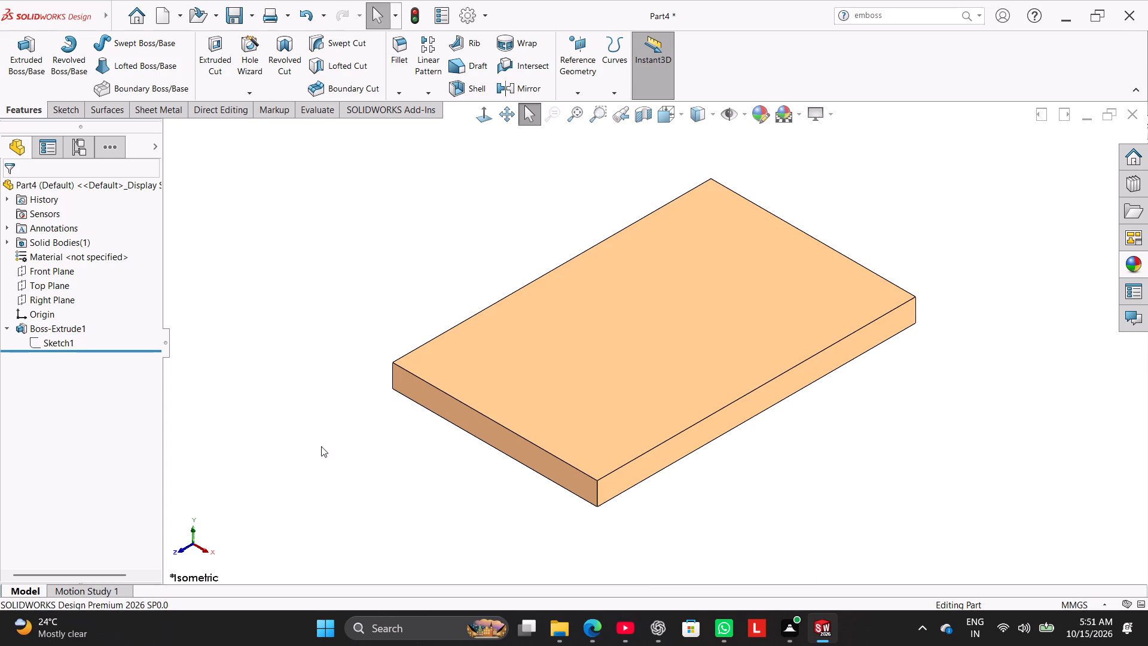
Start a new sketch on the Top Plane.
left_click(45, 281)
left_click(60, 269)
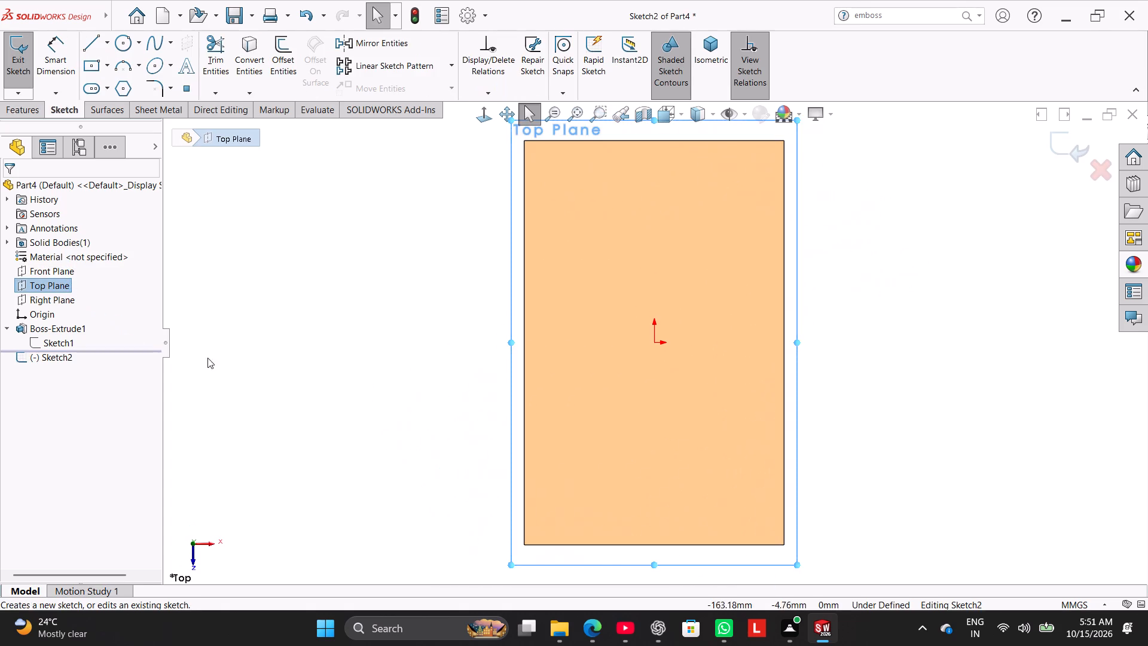
left_click(258, 359)
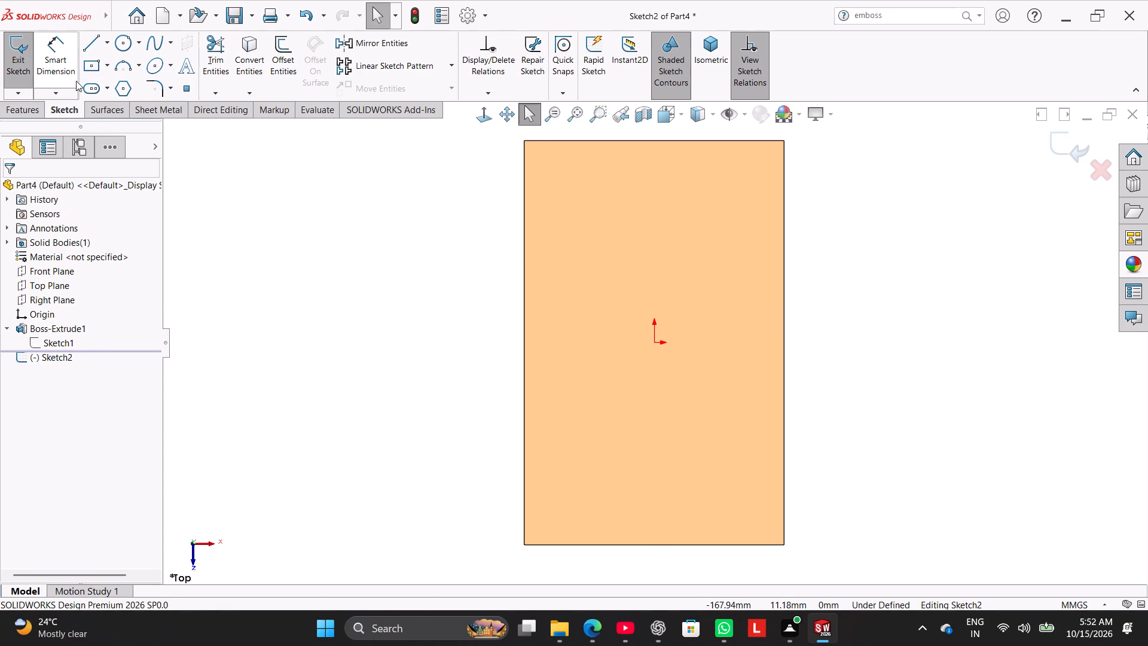
Sketch a stepped line chain across the plate near one short edge, with a recessed middle segment about 73 mm long.
left_click(110, 68)
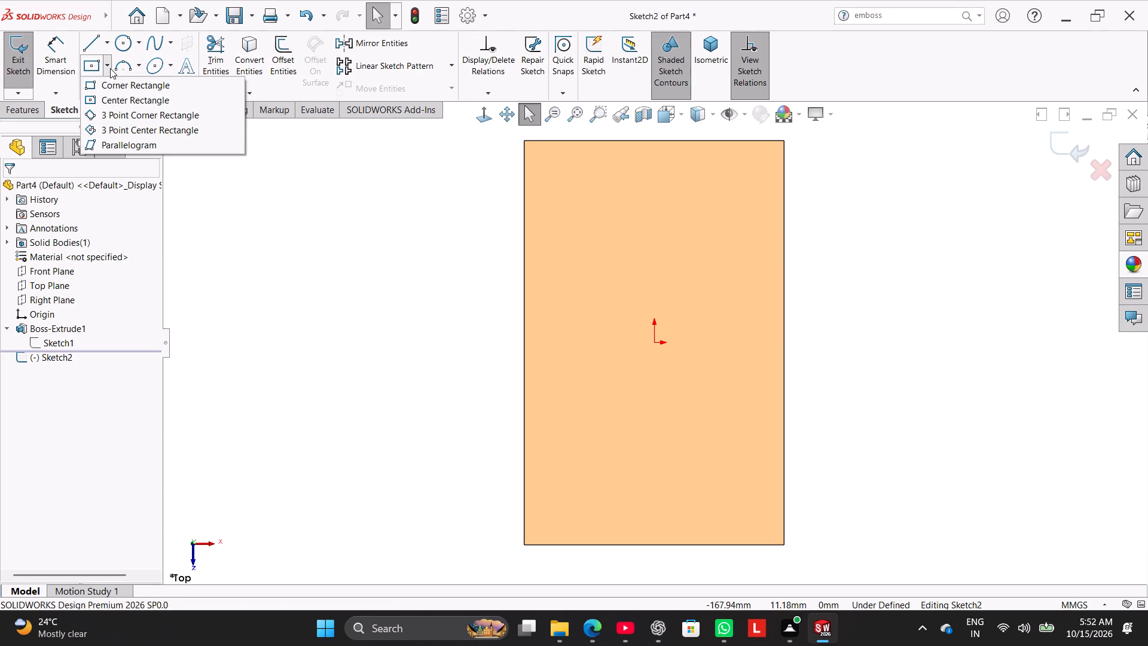
left_click(112, 79)
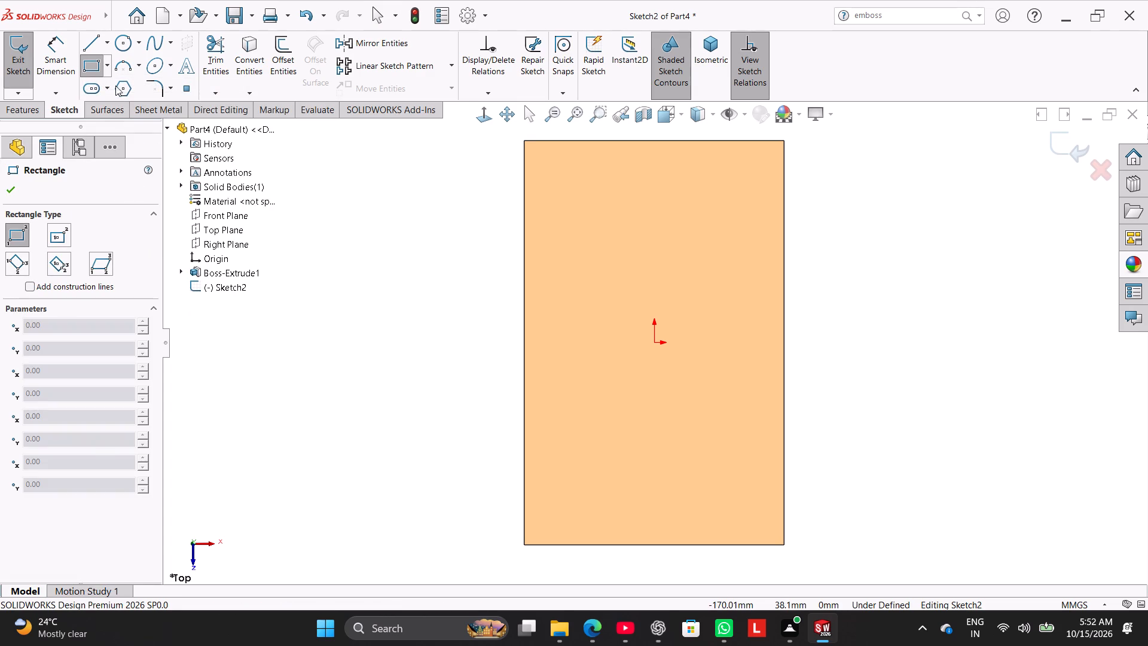
left_click(82, 38)
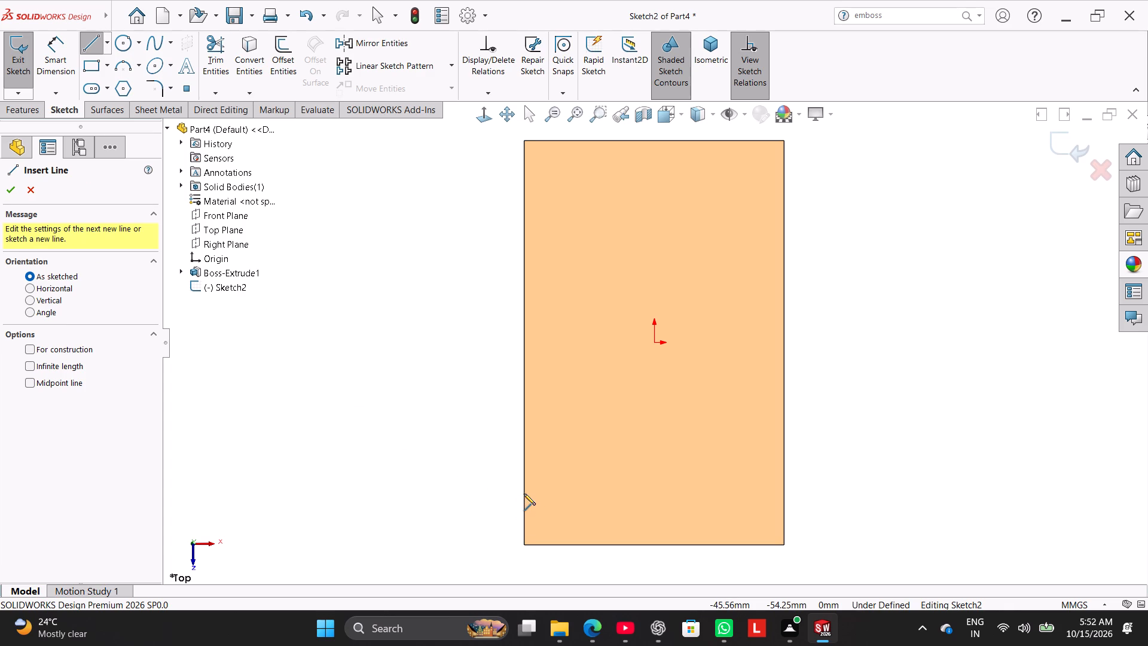
left_click(524, 493)
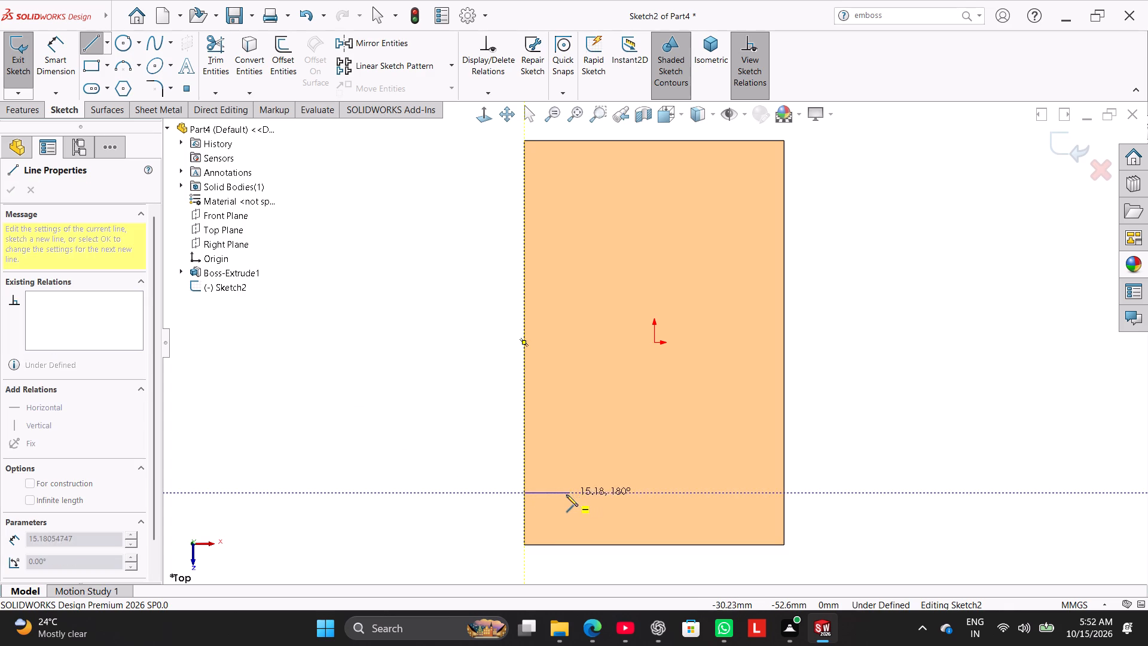
left_click(548, 496)
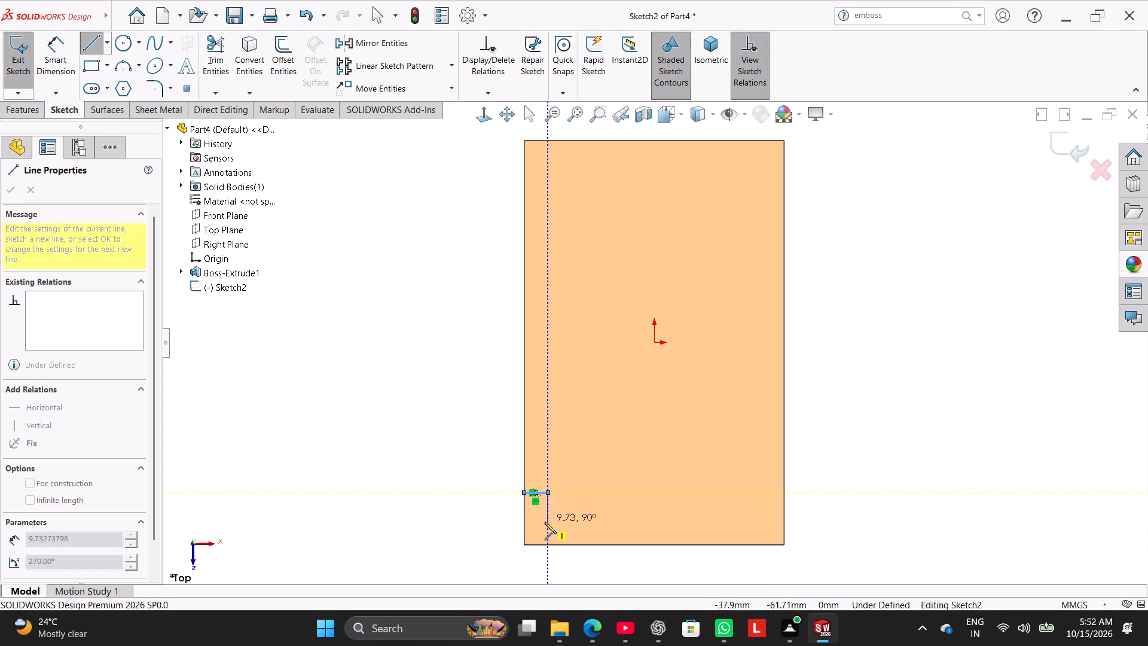
left_click(545, 526)
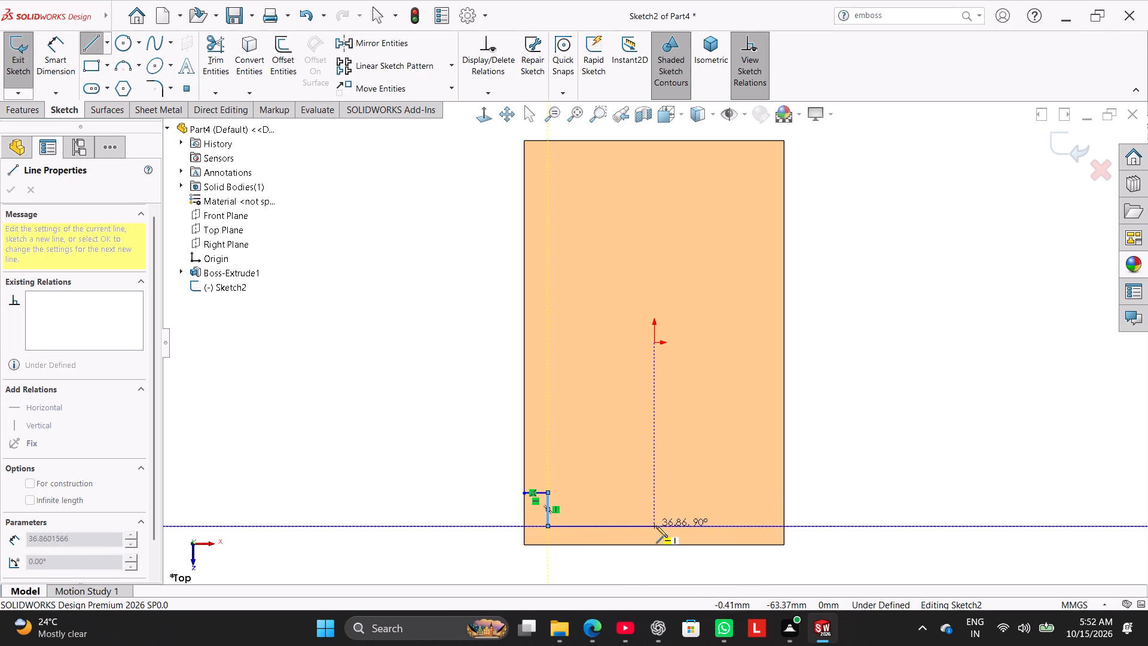
left_click(759, 525)
left_click(760, 494)
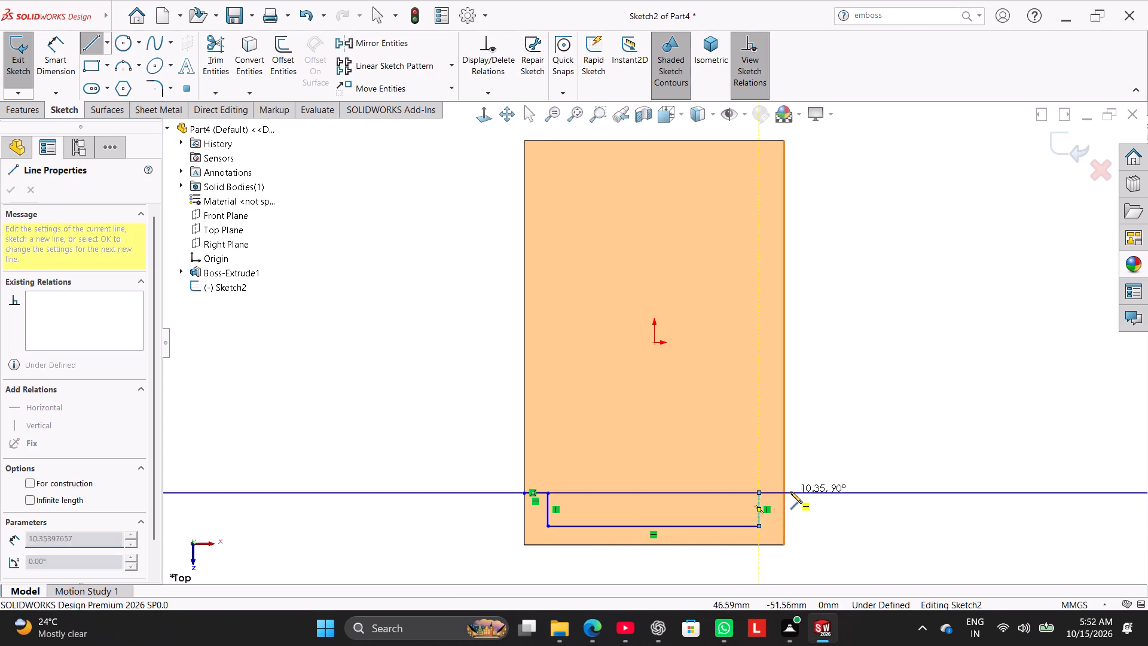
left_click(784, 492)
right_click(446, 462)
left_click(468, 473)
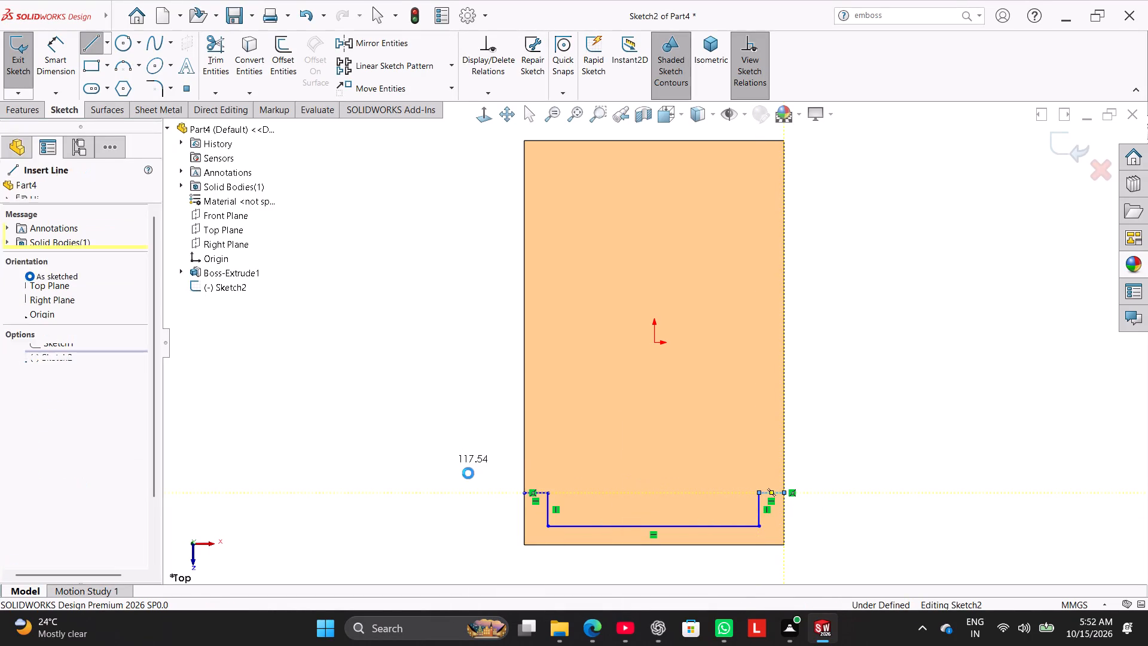
Close the stepped profile with lines along the plate's edges: two about 18 mm sides joined by the 90 mm short edge.
left_click(95, 39)
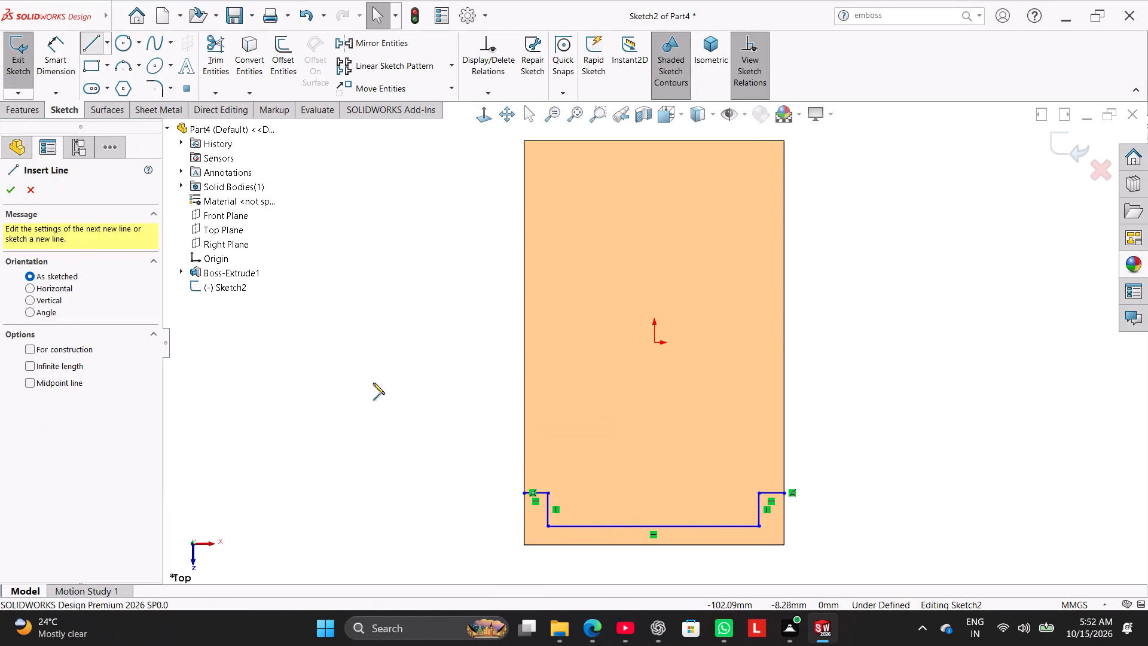
left_click(523, 490)
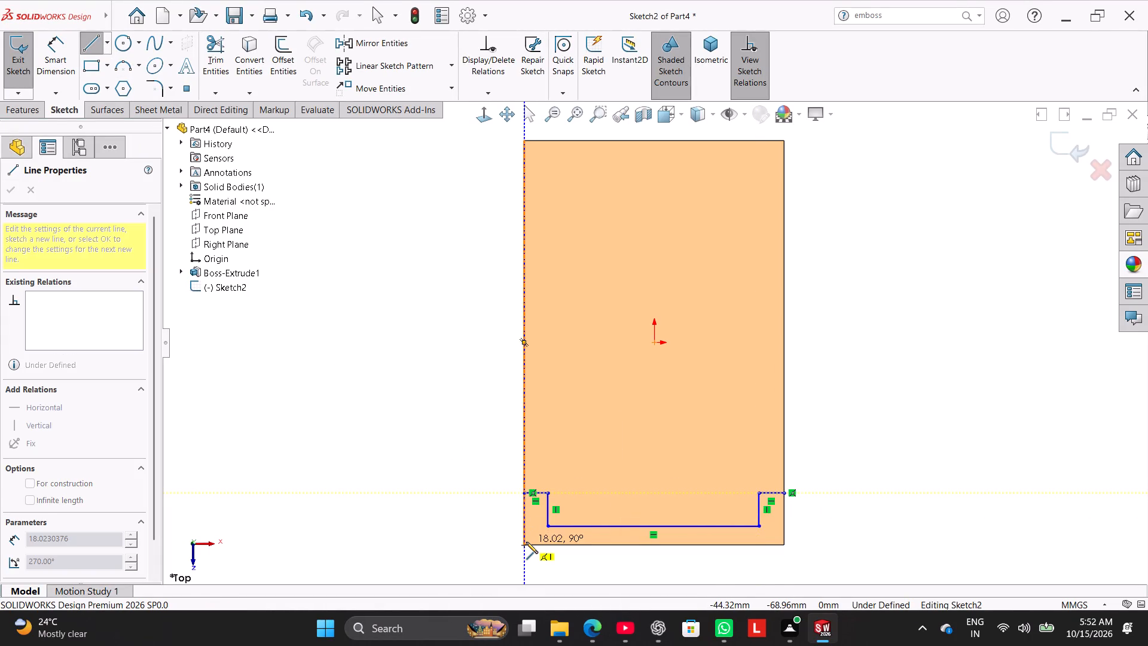
left_click(526, 543)
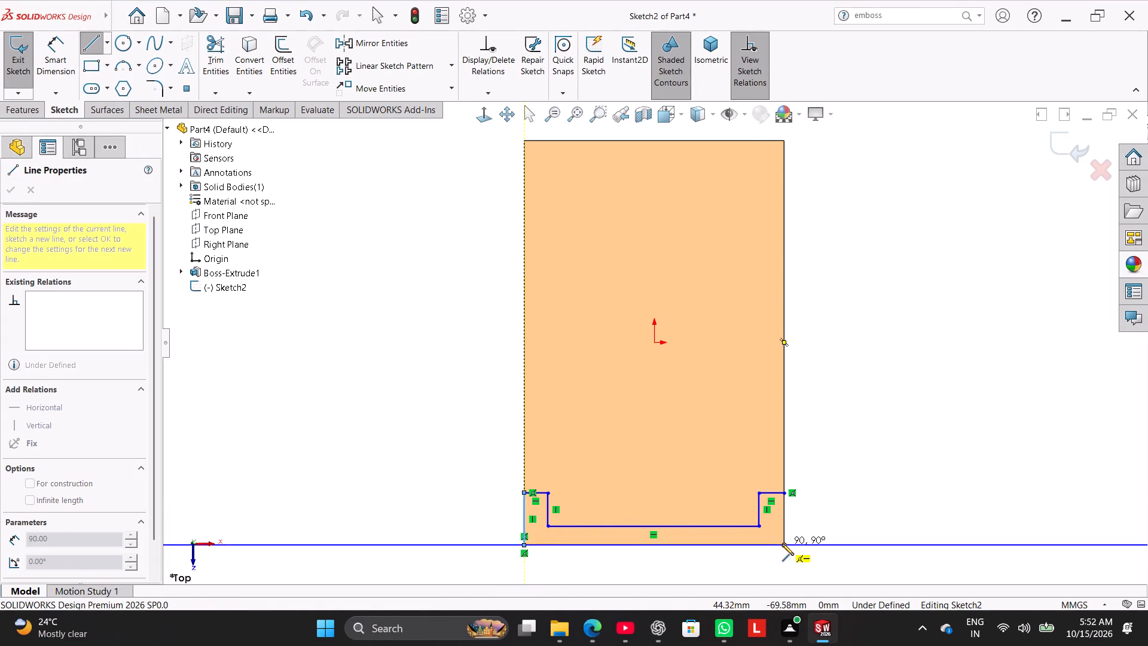
left_click(783, 544)
left_click(783, 493)
right_click(424, 483)
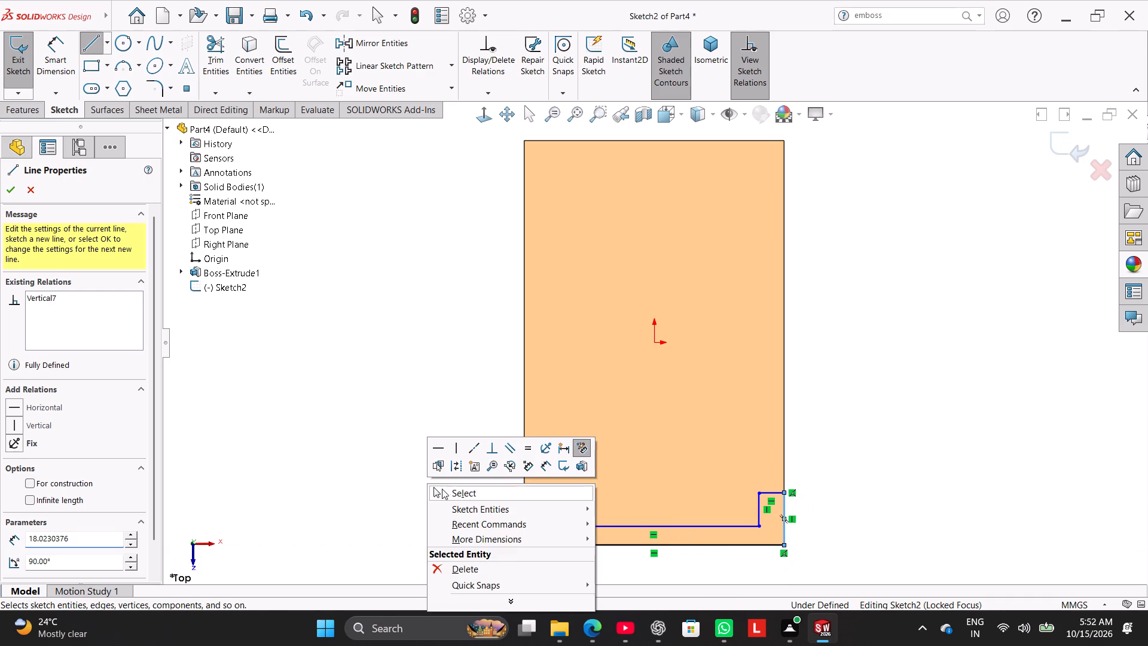
left_click(448, 489)
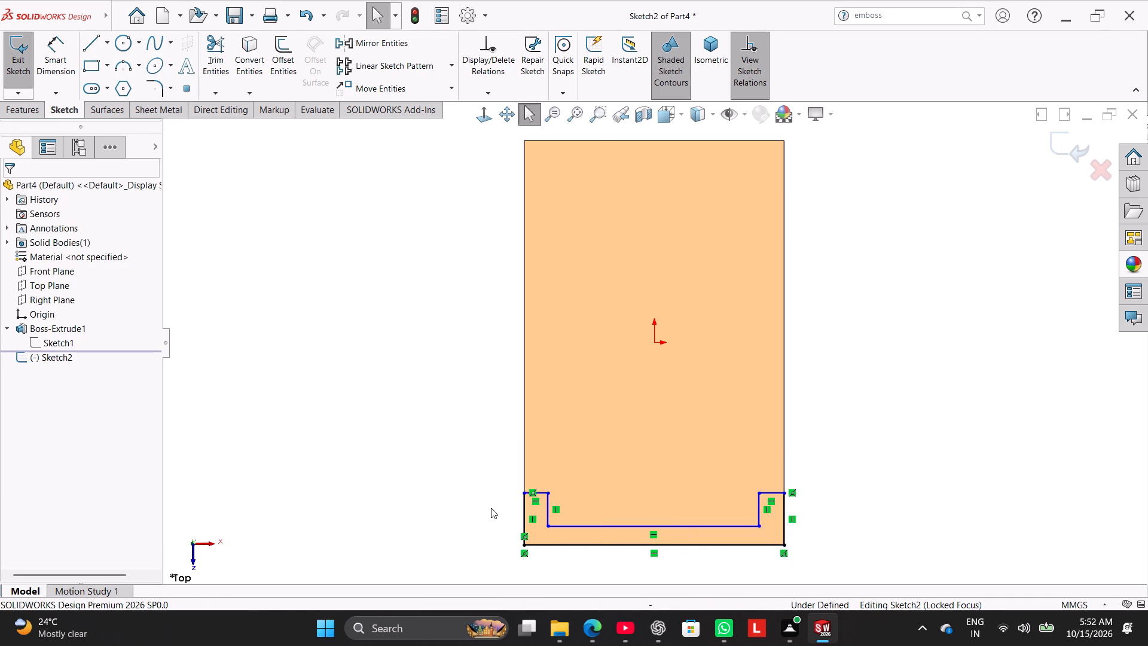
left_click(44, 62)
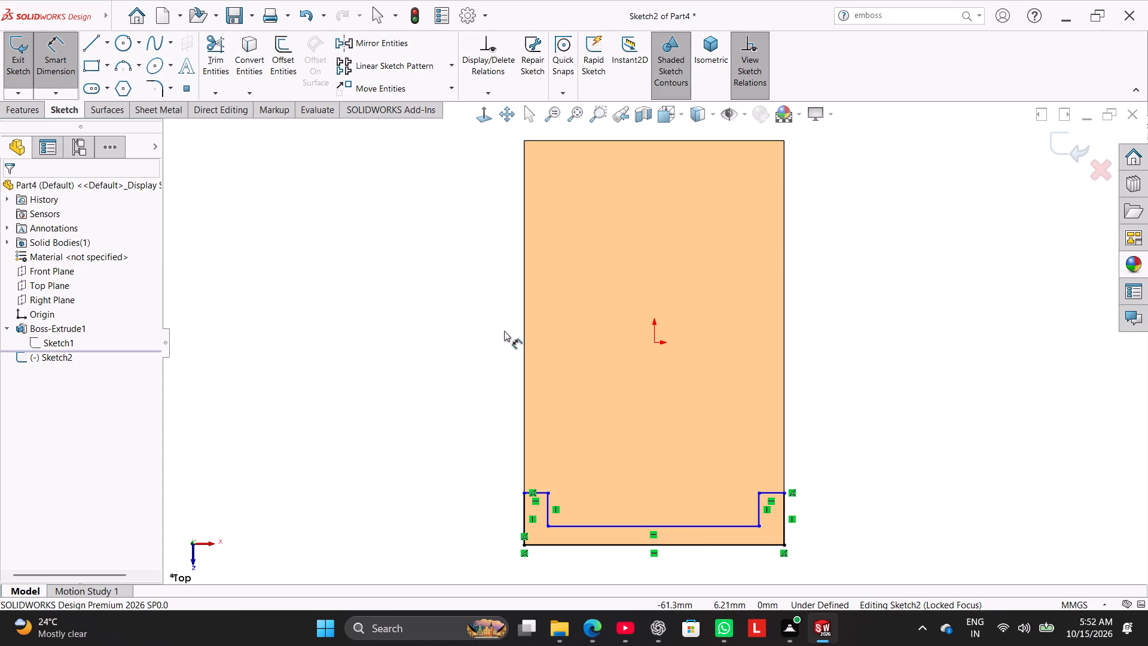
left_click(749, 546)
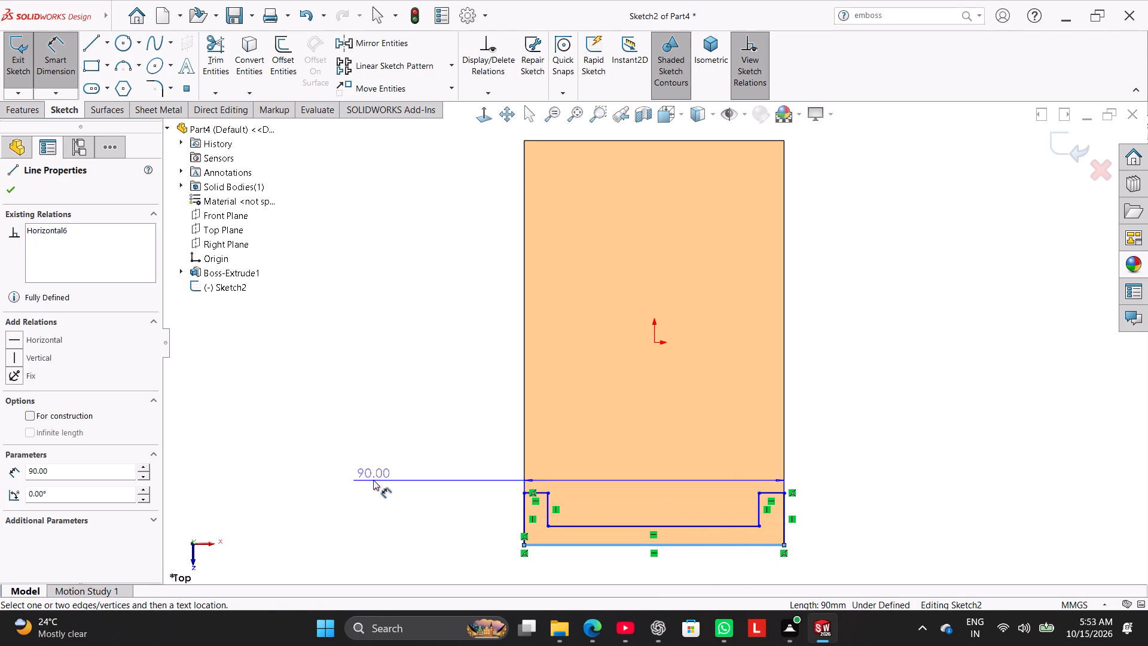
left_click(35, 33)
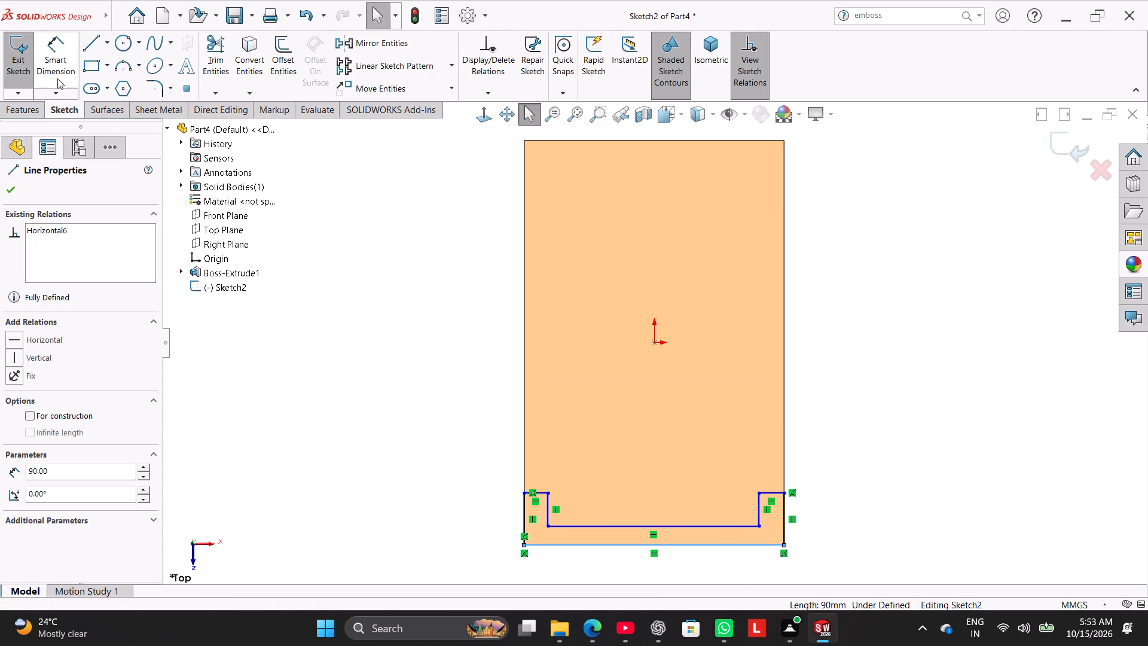
Dimension the width of both side arms of the stepped profile to 10 mm each.
left_click(56, 72)
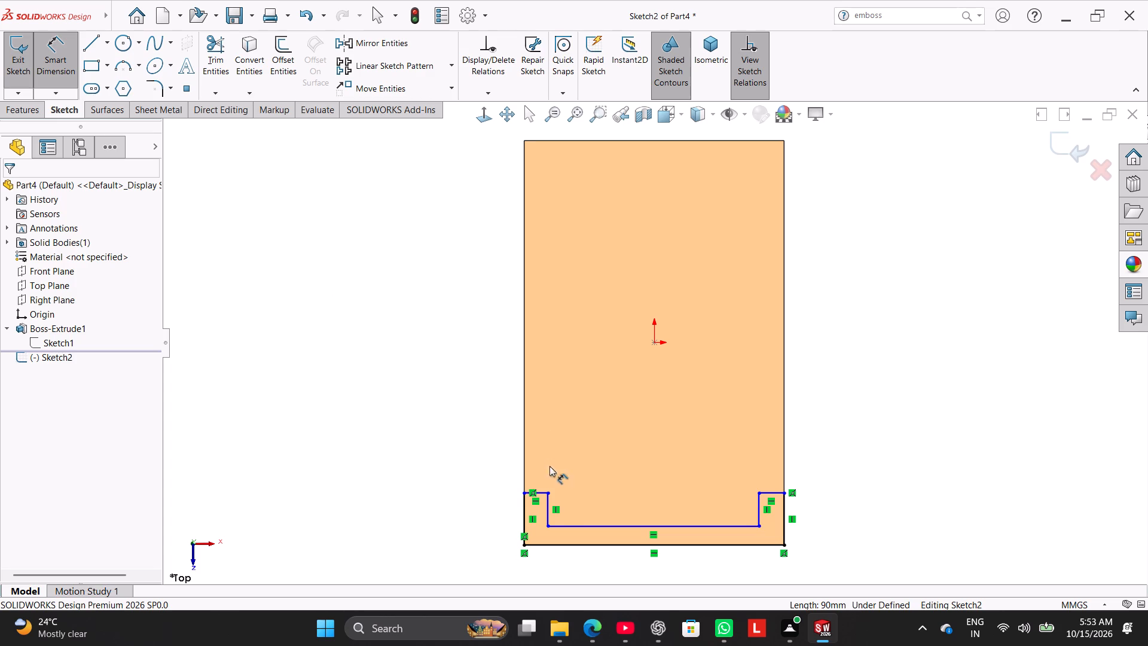
left_click(551, 505)
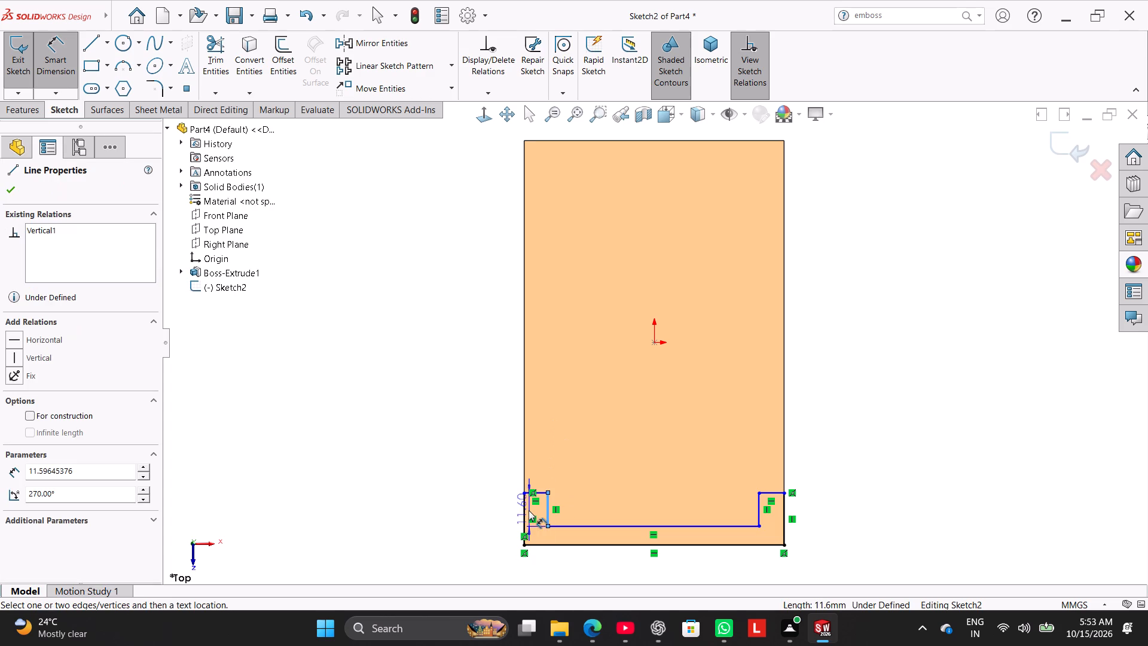
left_click(523, 510)
left_click(483, 467)
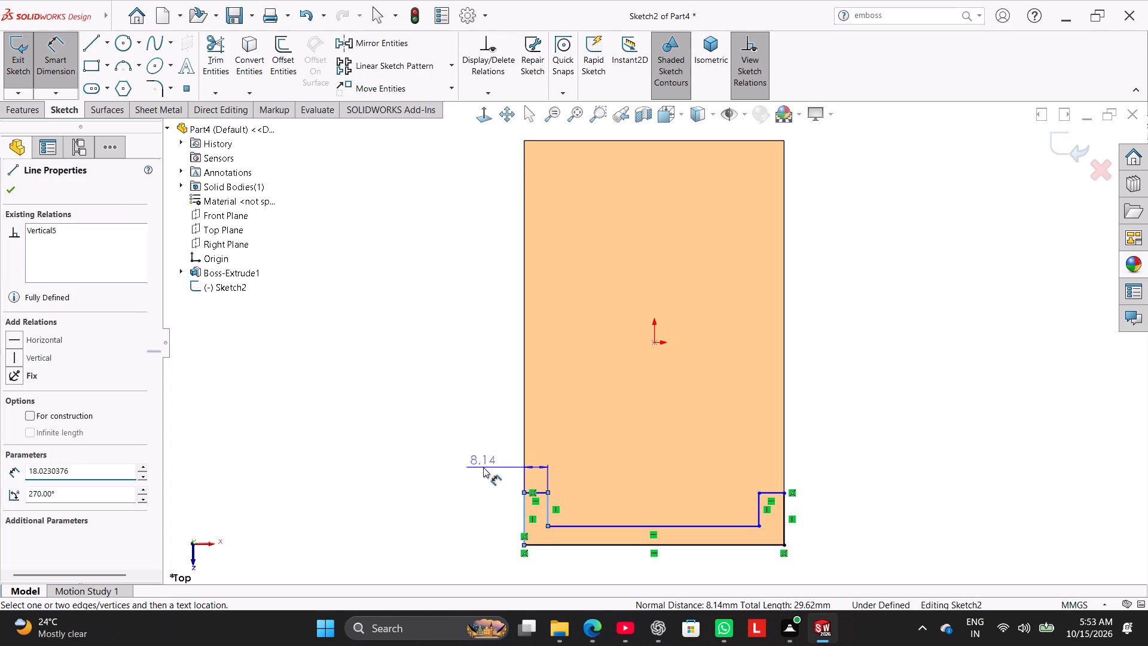
type("10")
key("Return")
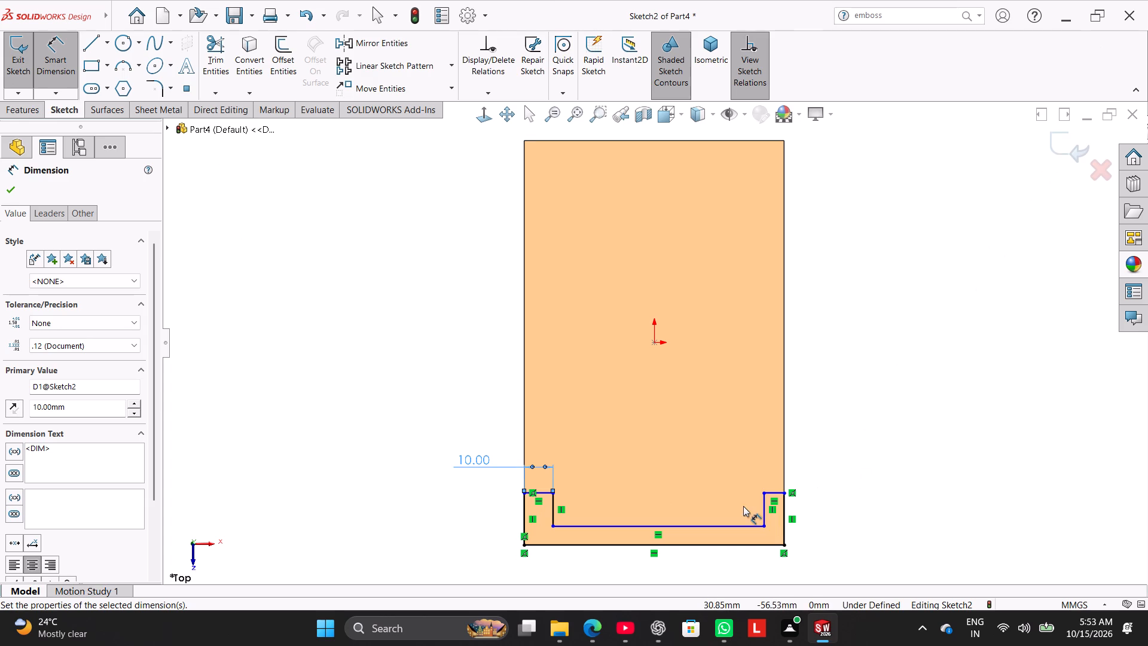
left_click(762, 512)
left_click(781, 515)
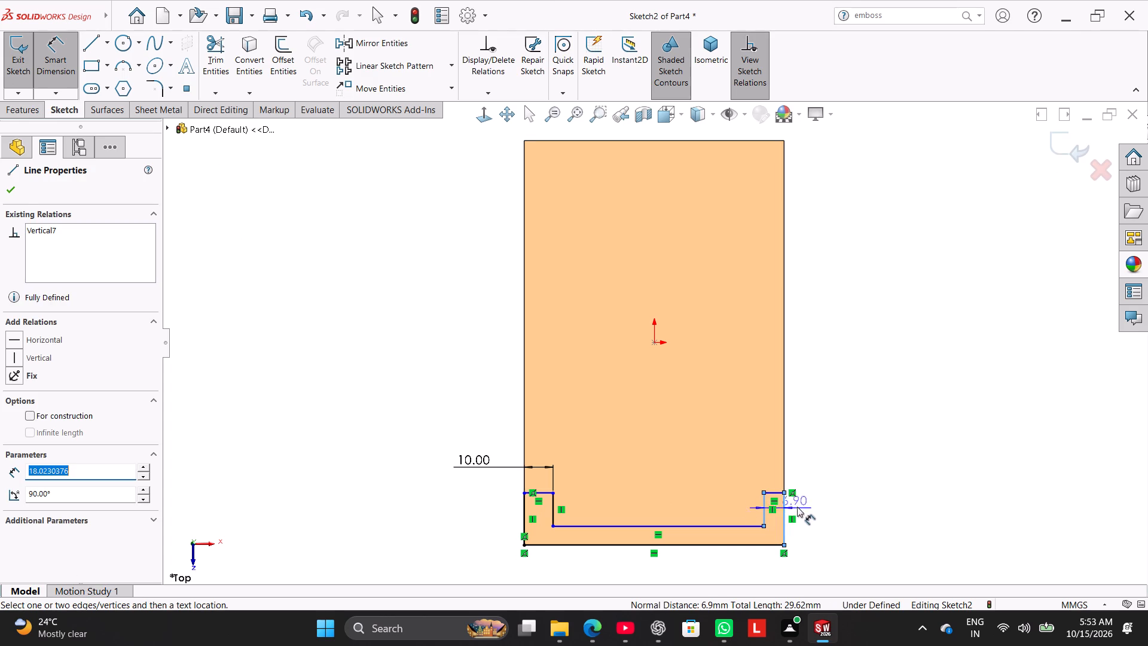
left_click(822, 505)
type("10")
key("Return")
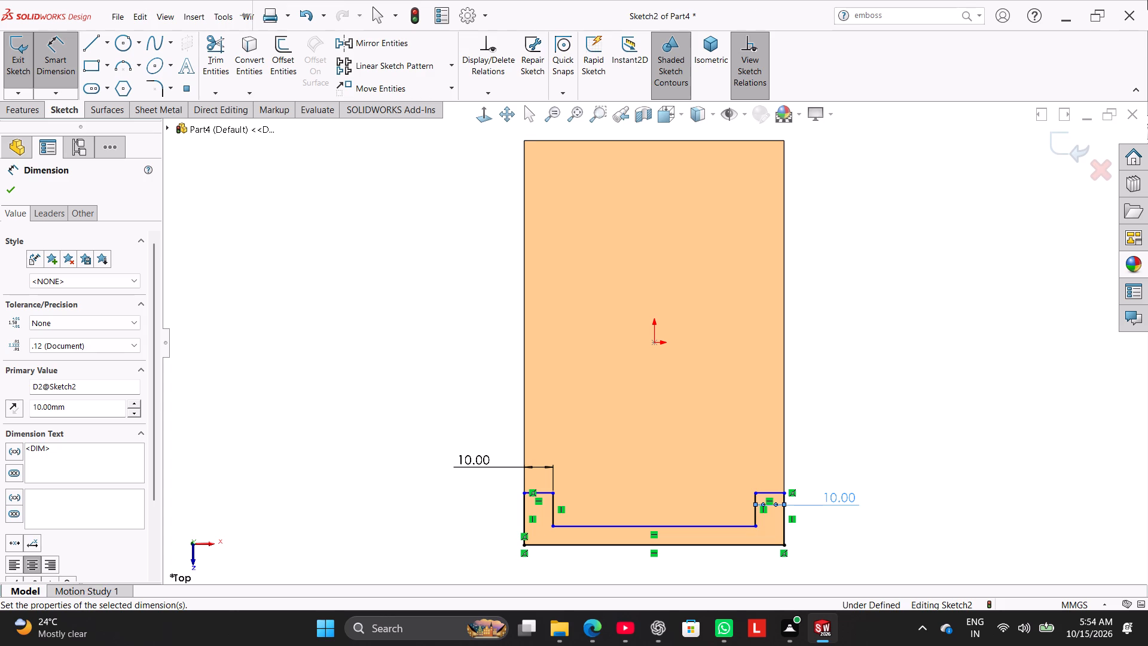
Dimension the recessed middle line 10 mm from the plate's short edge.
left_click(596, 523)
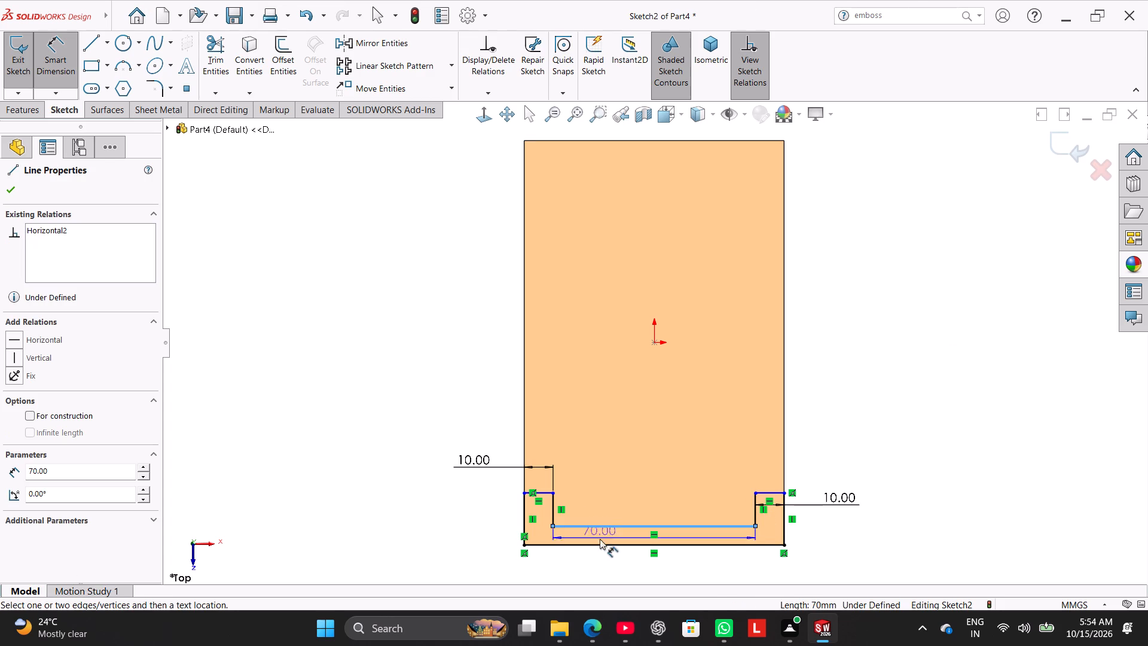
left_click(604, 548)
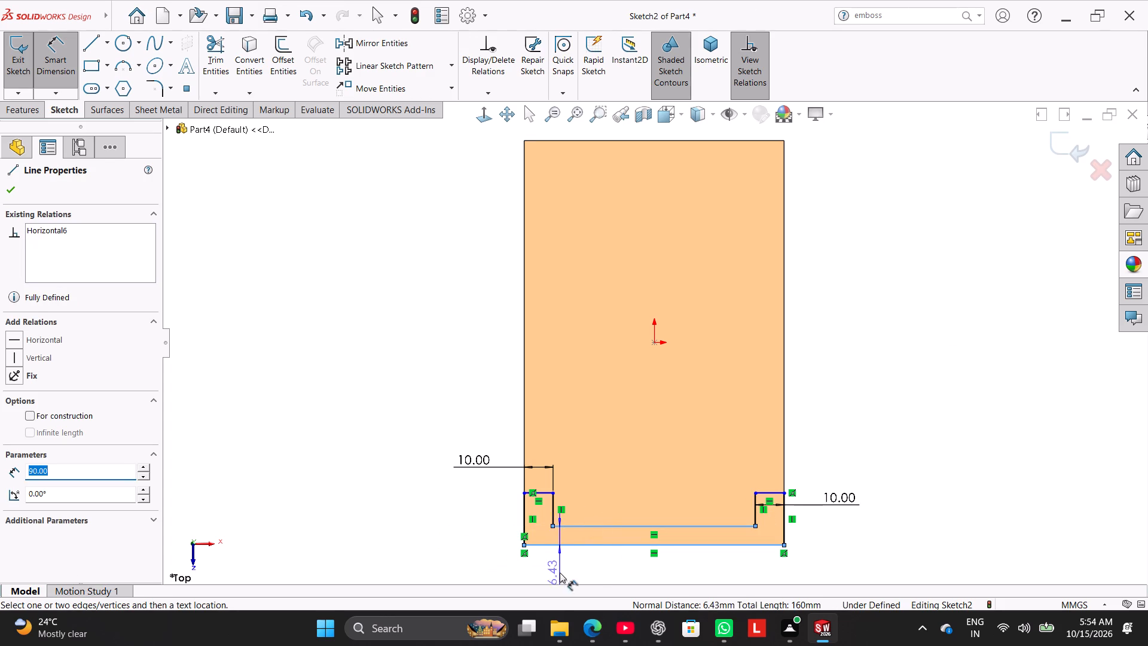
left_click(568, 570)
type("10")
key("Return")
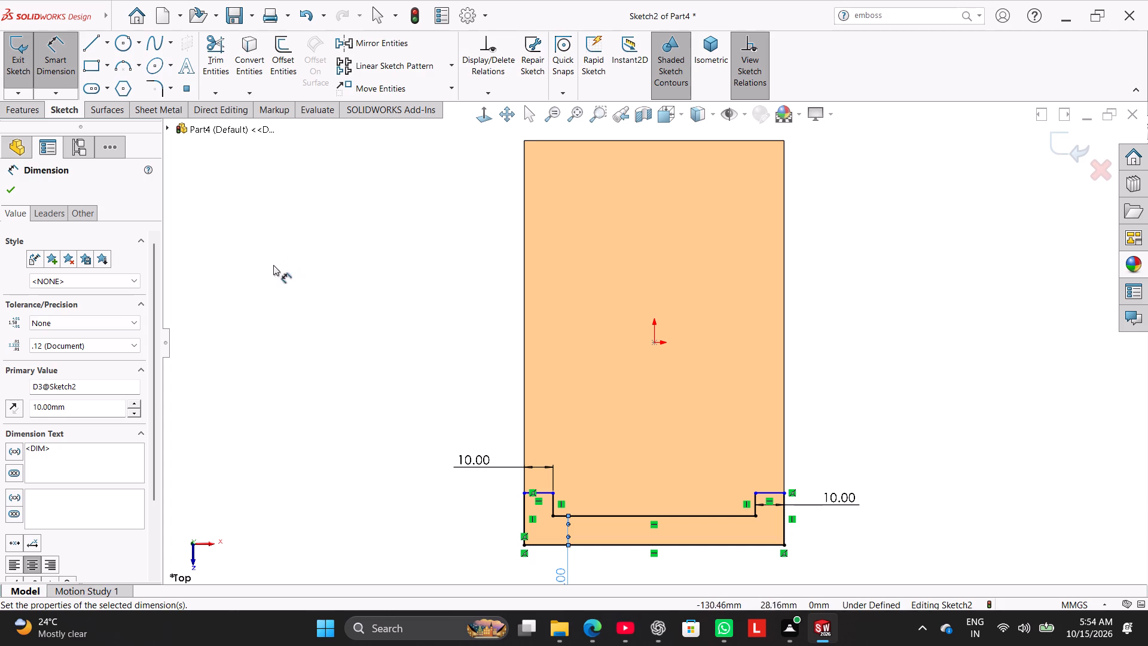
Dimension the end line of the profile's left arm 41 mm from the plate's short edge.
left_click(548, 548)
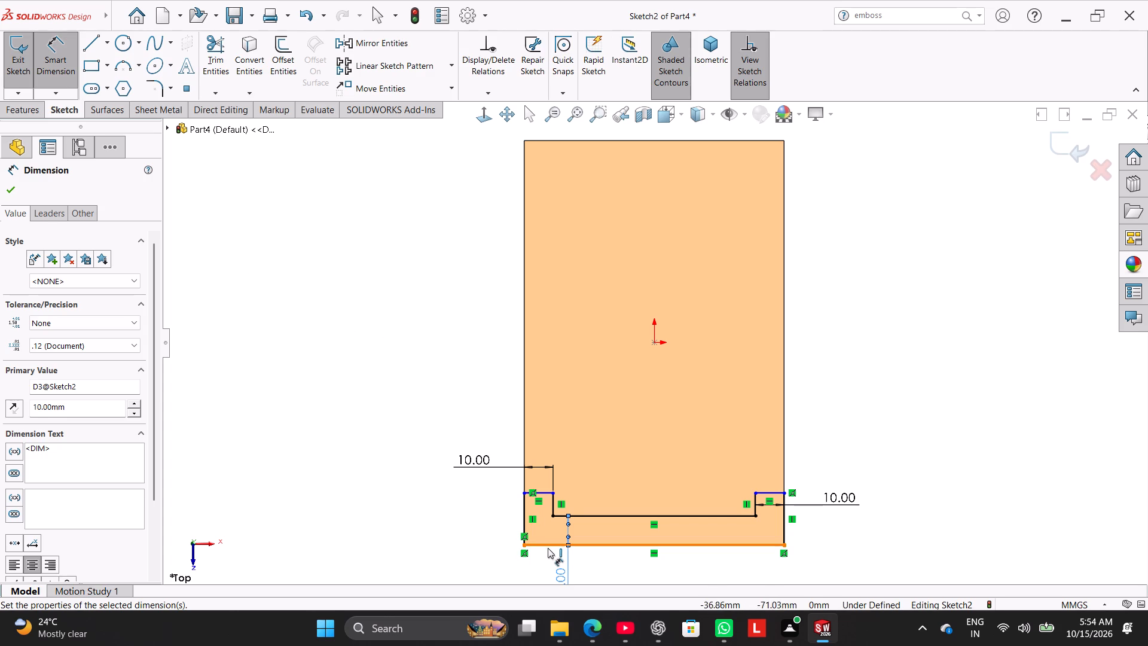
left_click(543, 494)
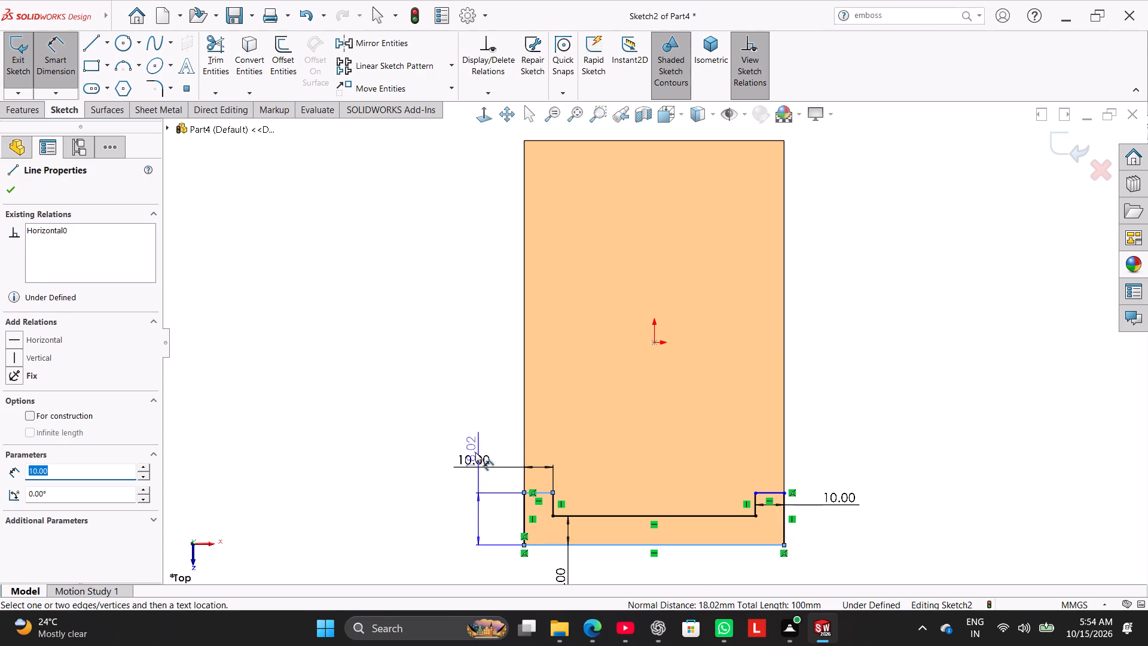
left_click(455, 520)
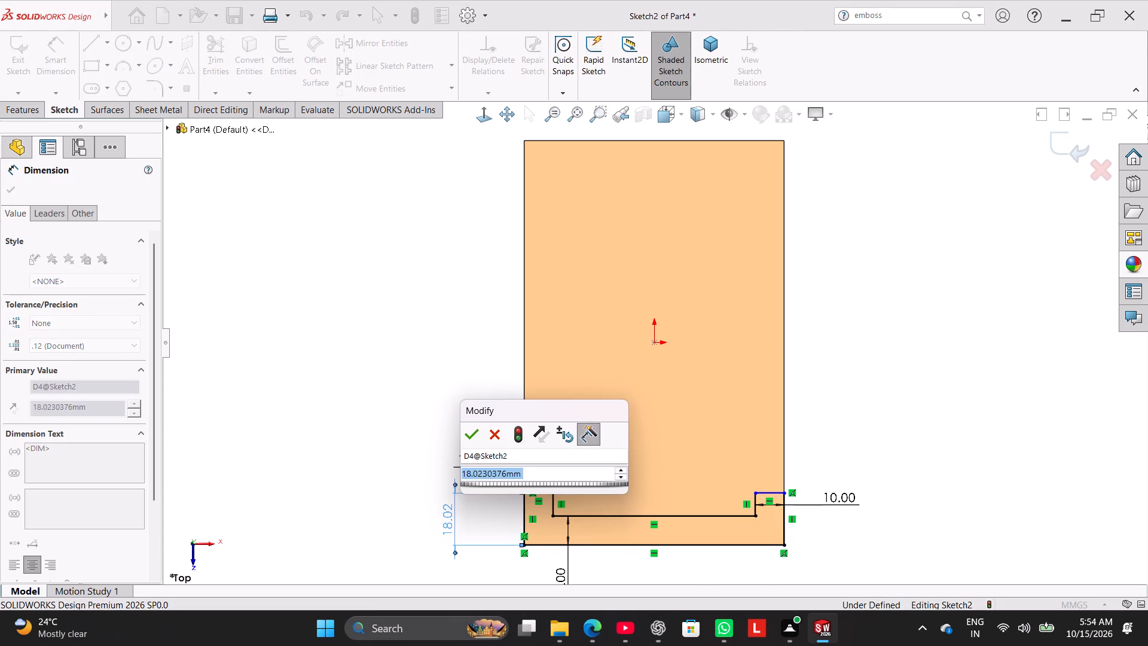
type("41")
key("Return")
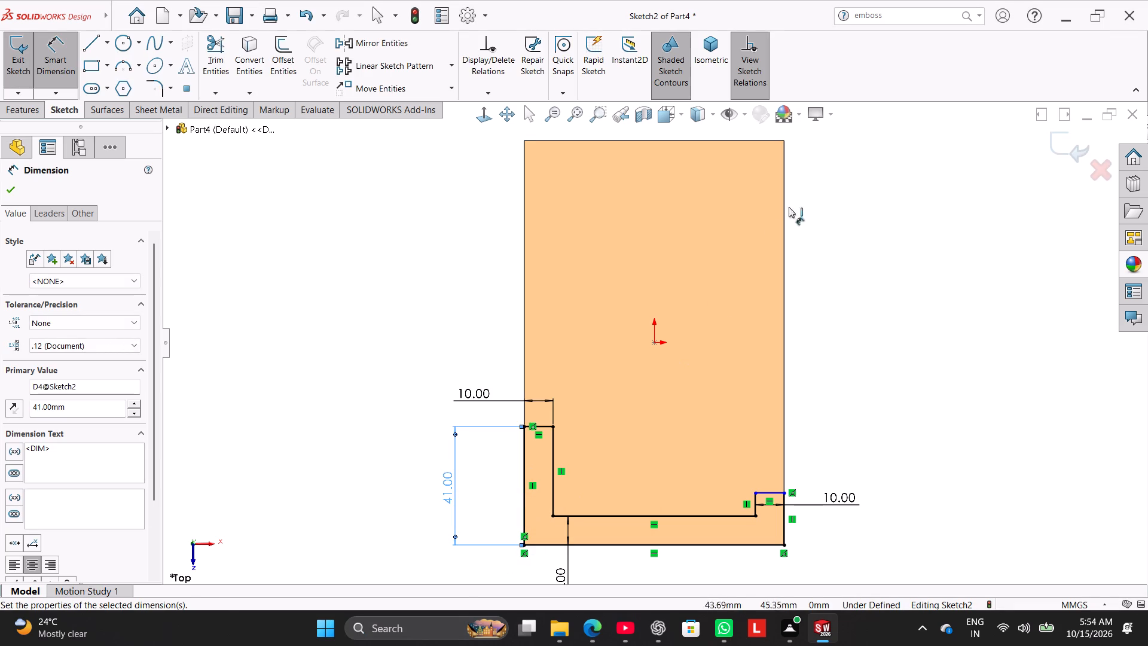
right_click(853, 288)
left_click(874, 331)
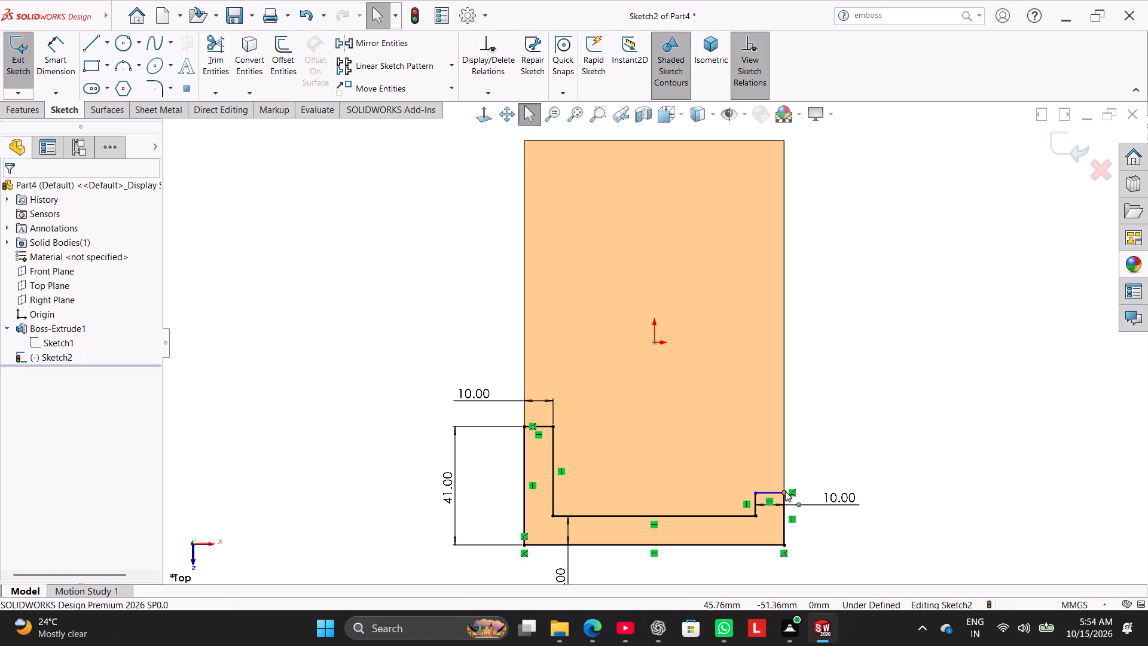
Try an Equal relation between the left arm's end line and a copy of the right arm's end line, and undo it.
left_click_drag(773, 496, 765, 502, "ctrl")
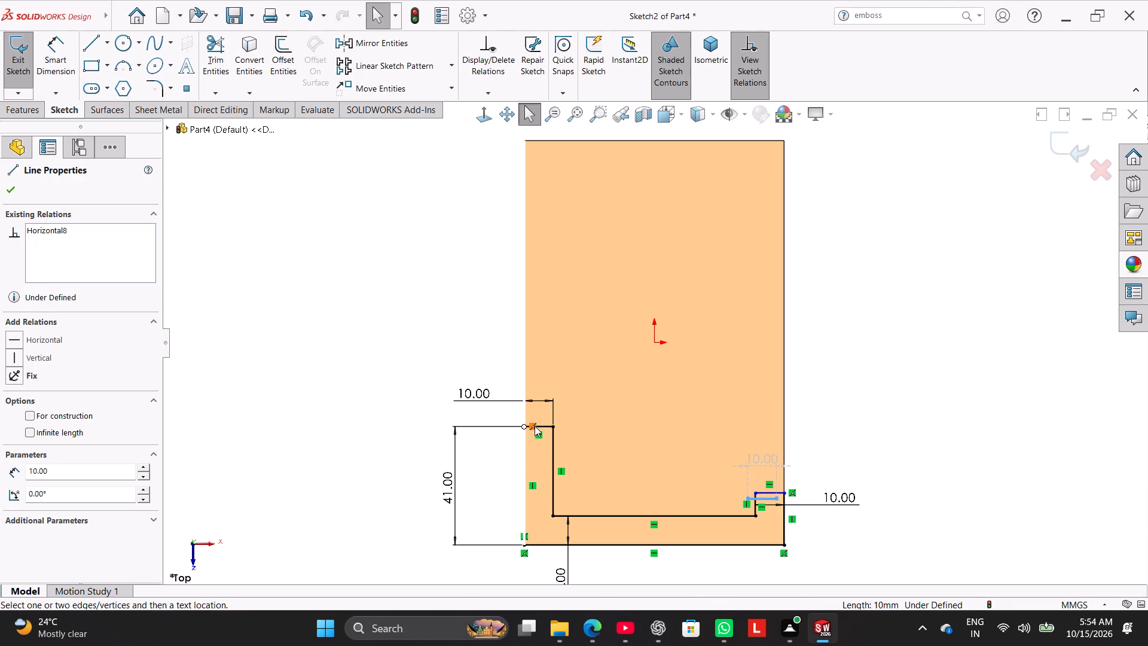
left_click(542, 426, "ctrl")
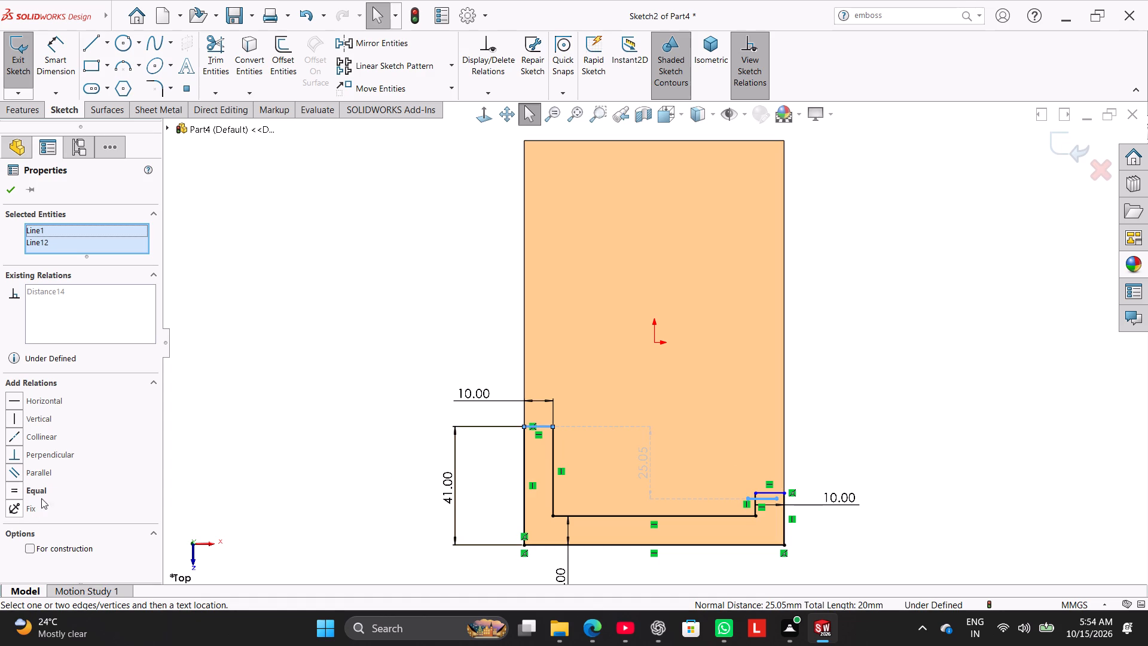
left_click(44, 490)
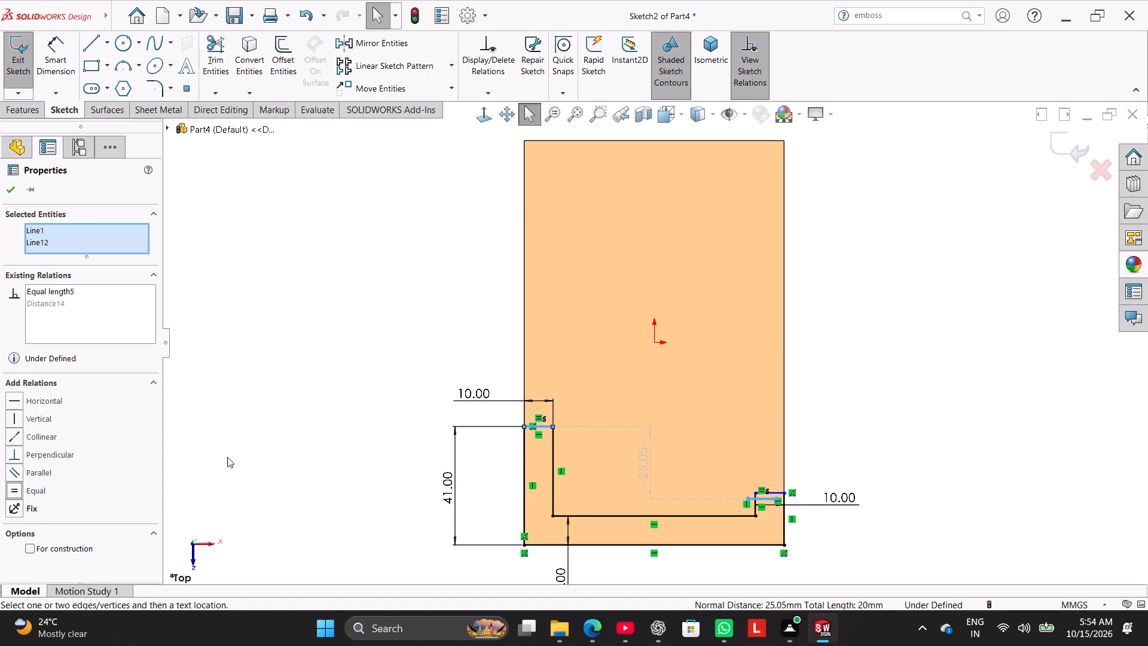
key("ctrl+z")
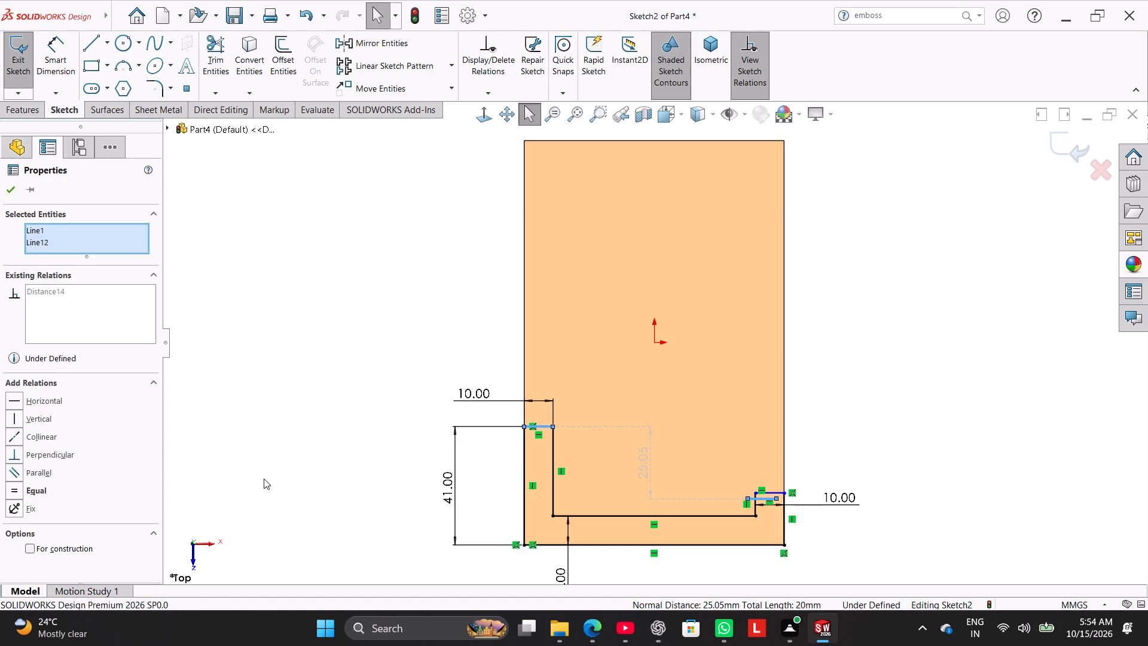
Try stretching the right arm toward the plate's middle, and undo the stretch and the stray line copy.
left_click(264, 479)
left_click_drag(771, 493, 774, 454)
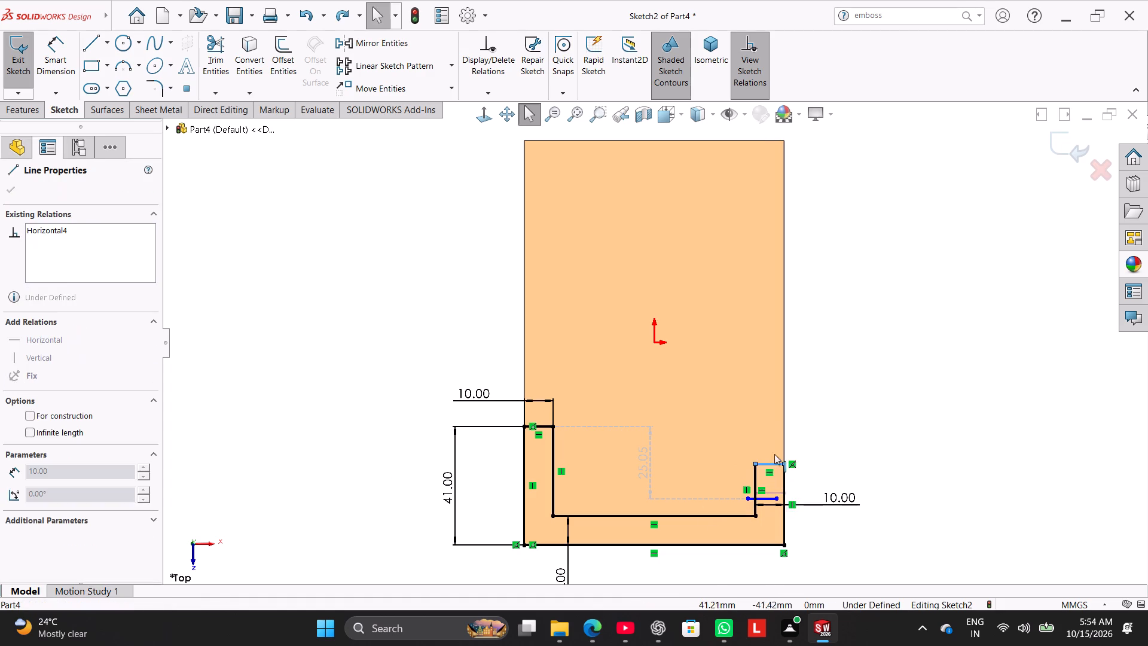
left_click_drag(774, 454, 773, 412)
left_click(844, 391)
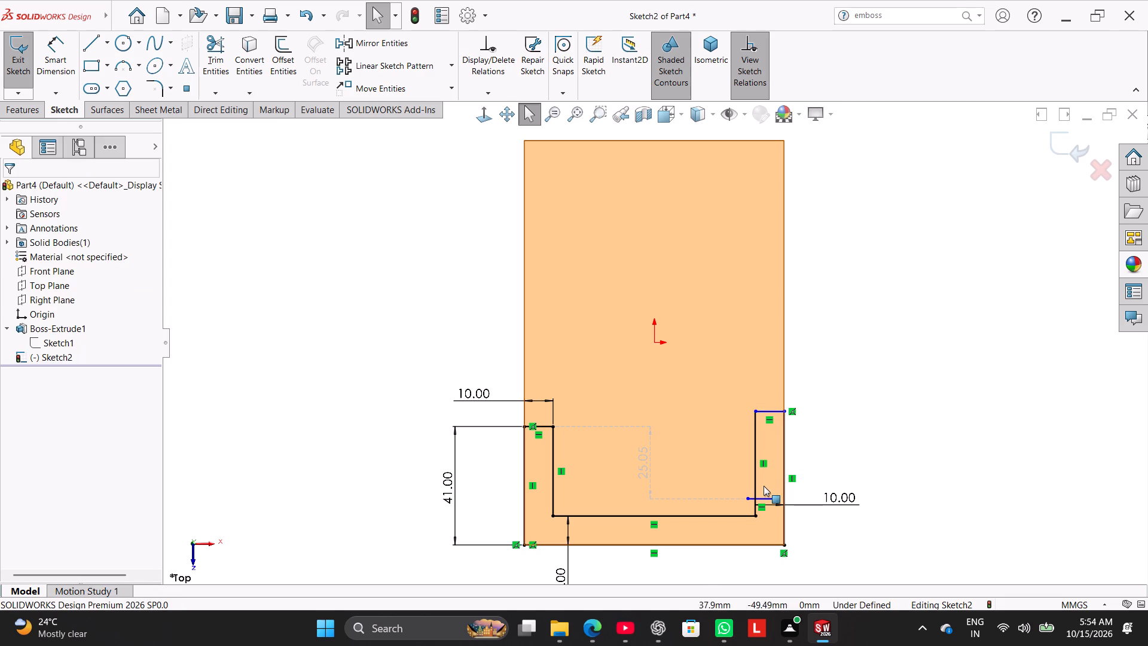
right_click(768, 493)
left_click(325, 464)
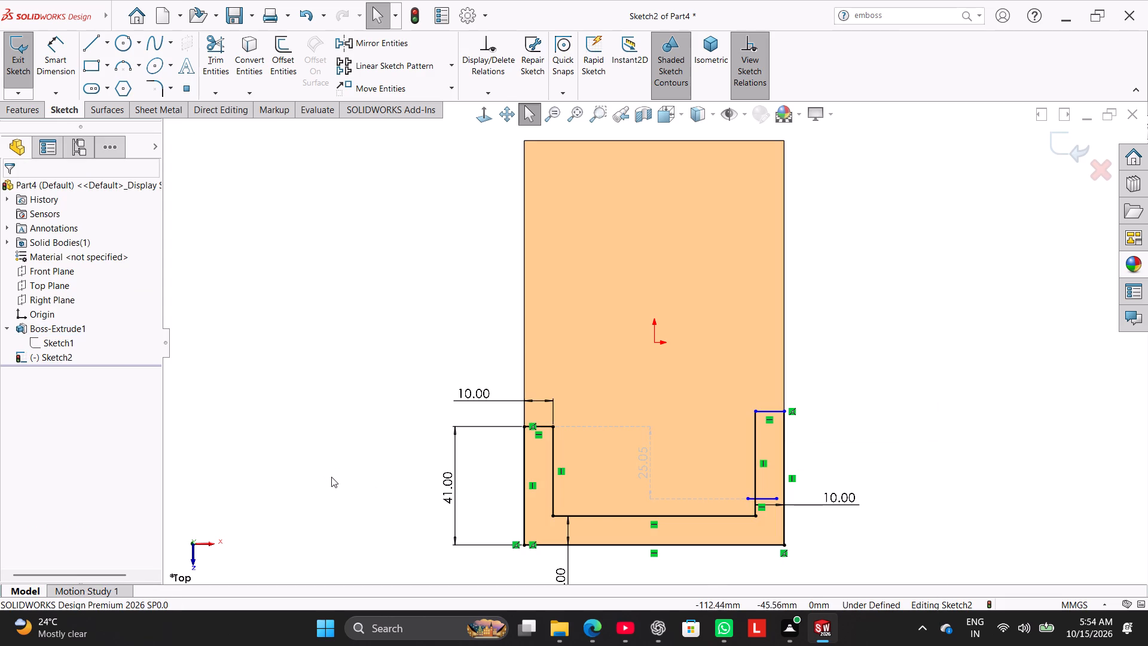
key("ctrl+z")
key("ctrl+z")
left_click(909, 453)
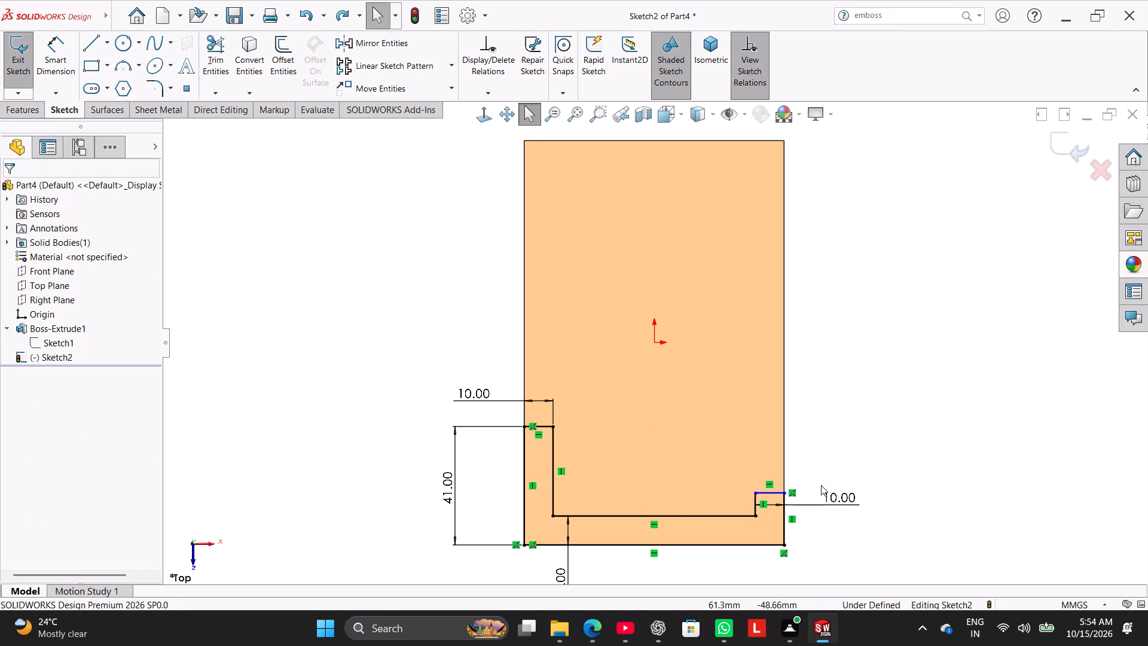
Stretch the profile's right arm and make its end line collinear with the left arm's end line.
left_click_drag(775, 491, 756, 416)
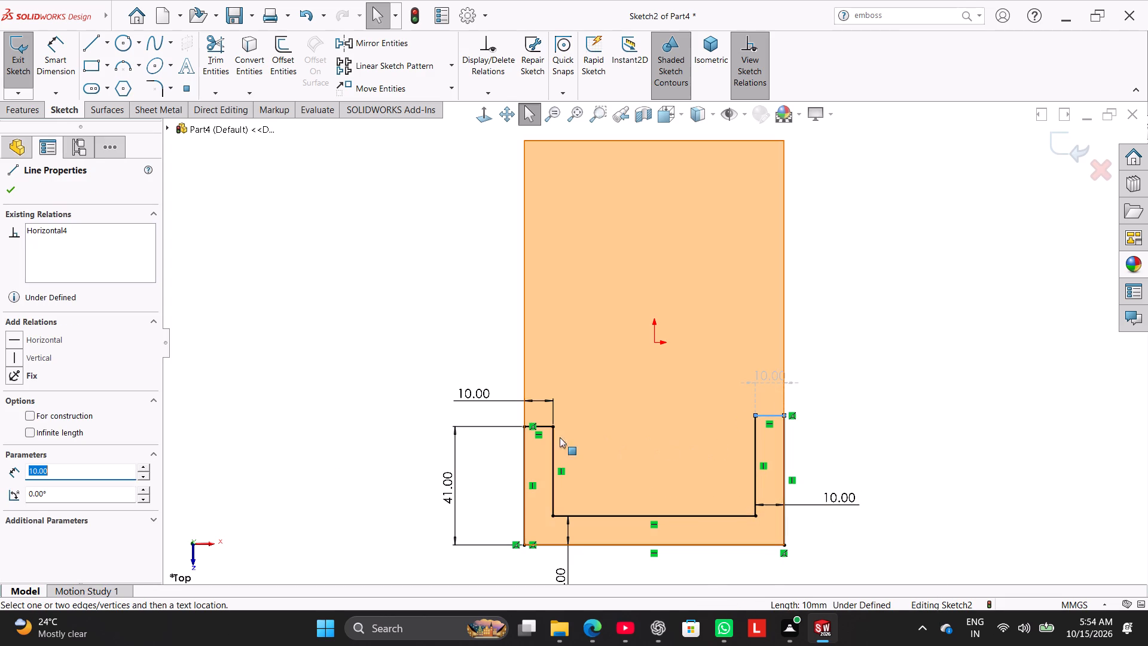
left_click(545, 428, "ctrl")
left_click(770, 413, "ctrl")
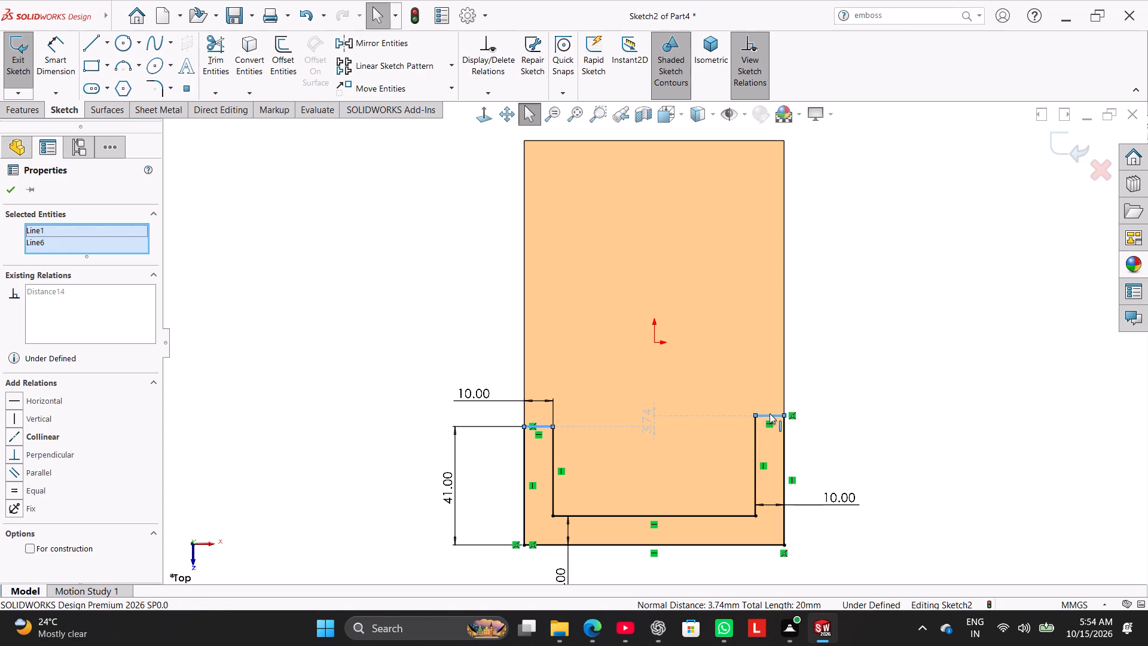
left_click(235, 416)
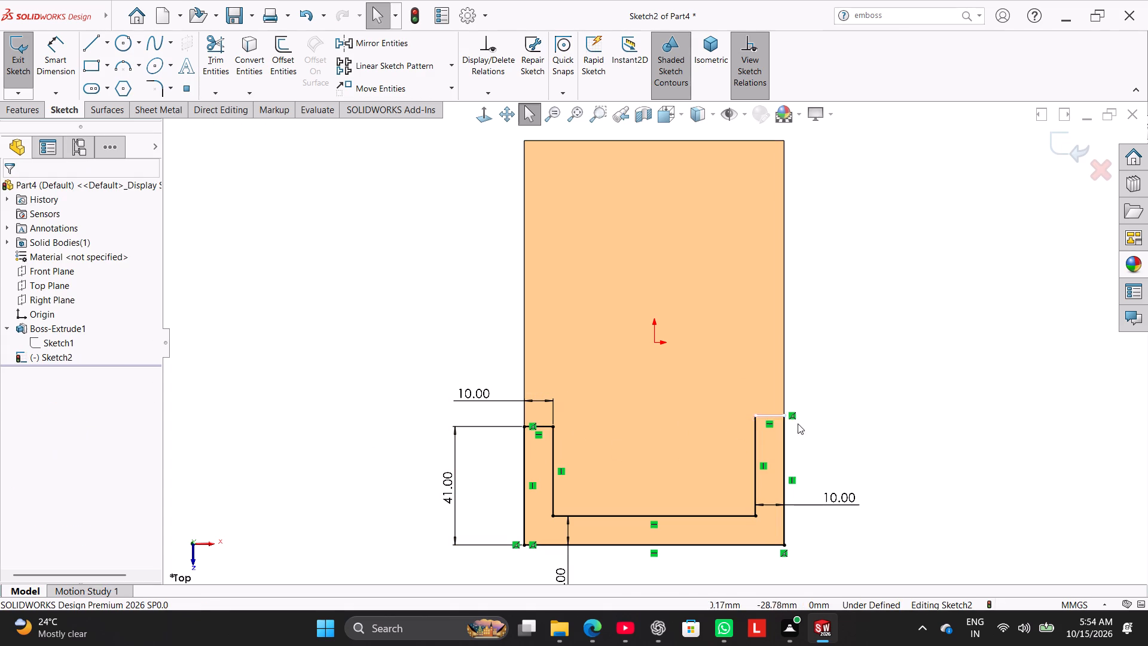
left_click(777, 413, "ctrl")
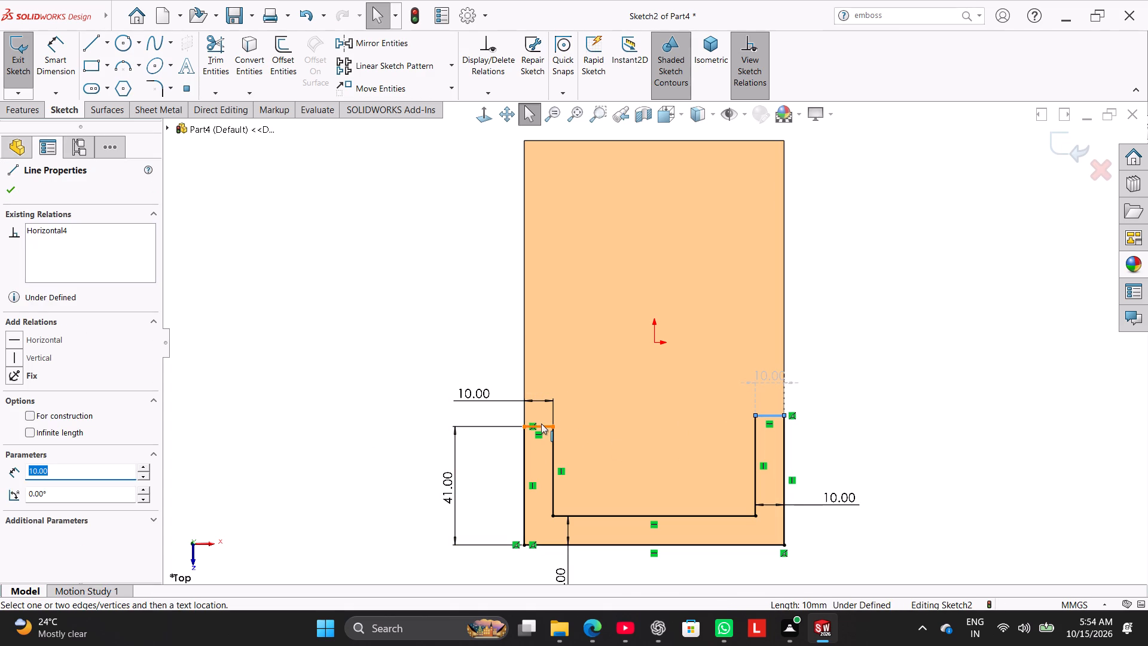
left_click(541, 423, "ctrl")
left_click(53, 432)
left_click(255, 428)
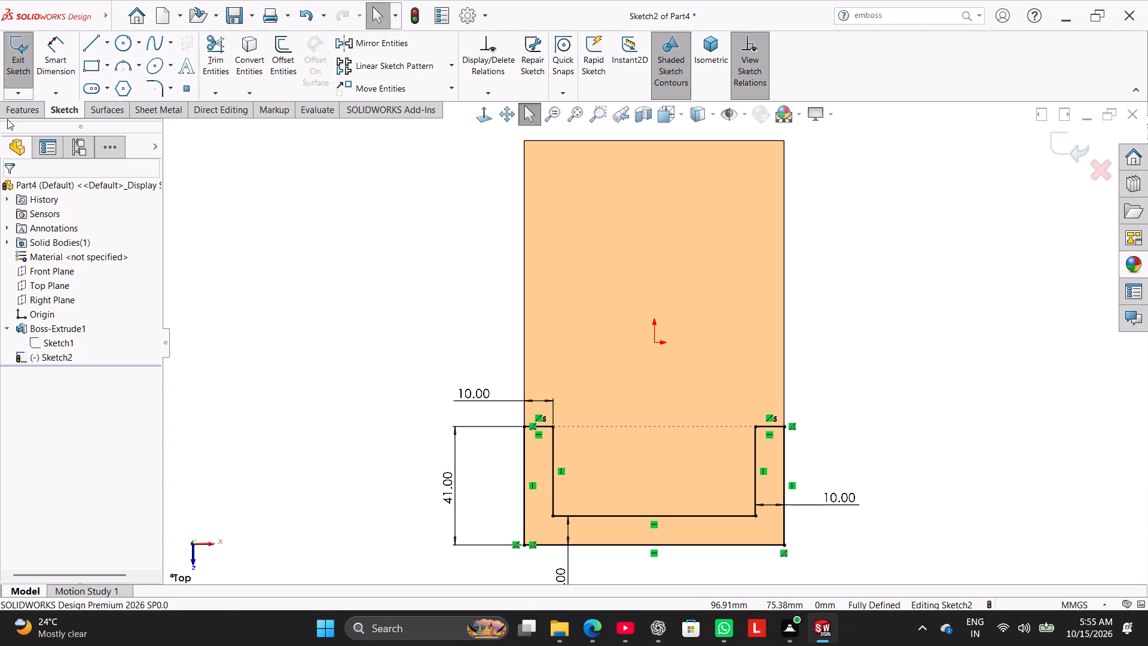
Exit the stepped profile sketch and start a new sketch on the plate's large face.
left_click(5, 63)
left_click(224, 230)
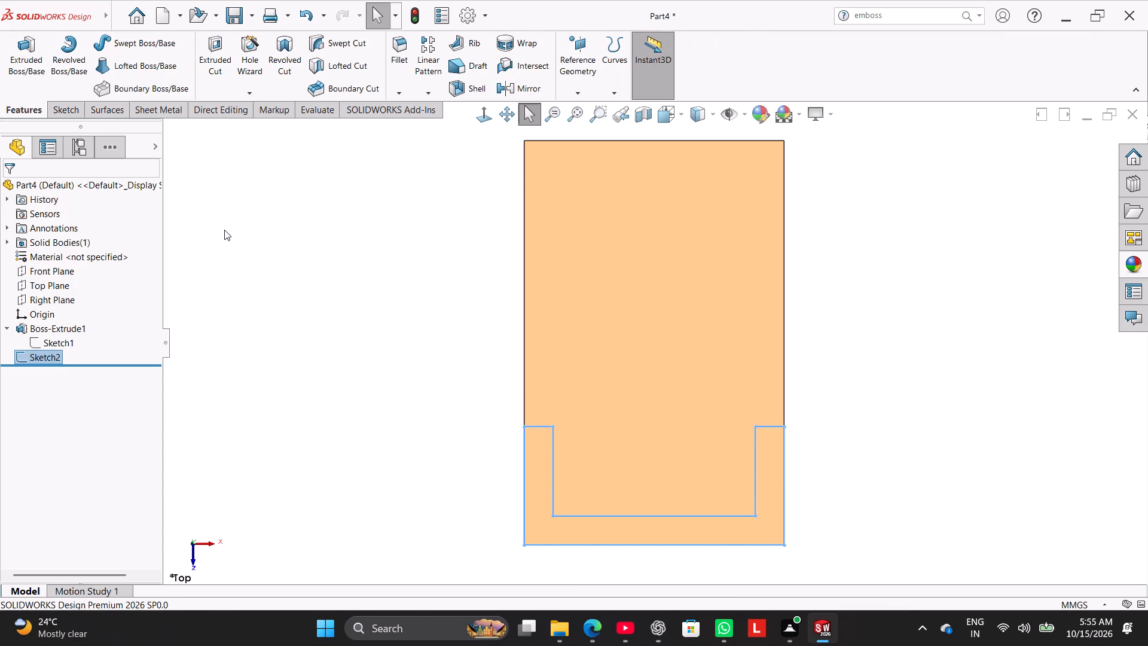
right_click(676, 328)
left_click(707, 315)
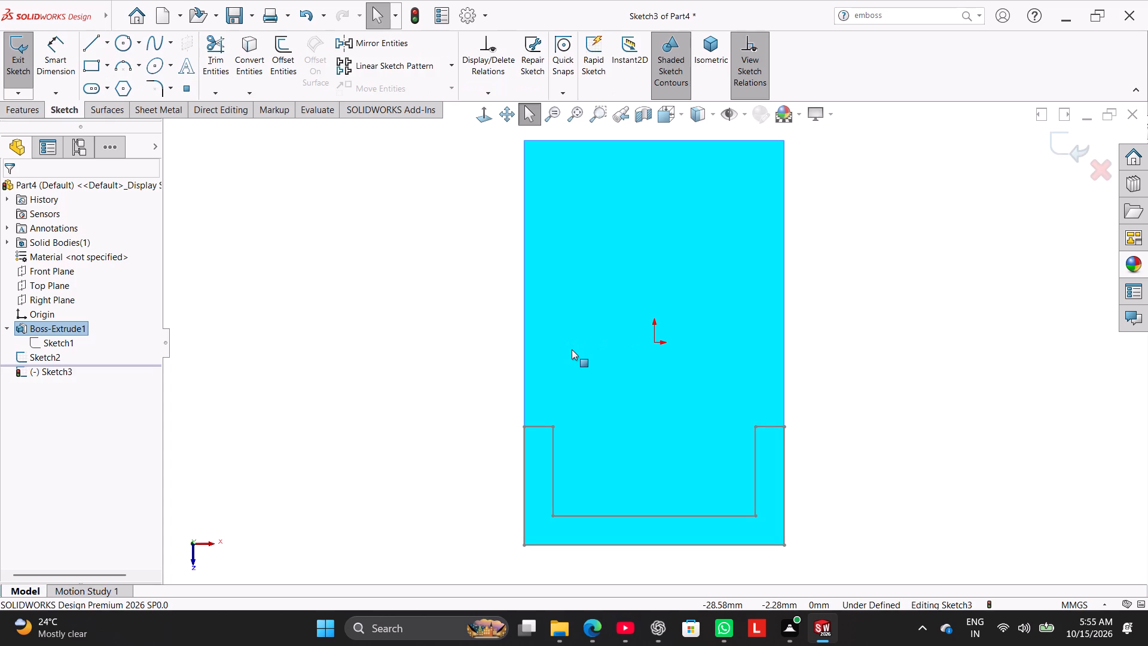
Reopen the stepped profile sketch and draw a circle centred on the origin.
left_click(545, 426)
left_click(545, 426)
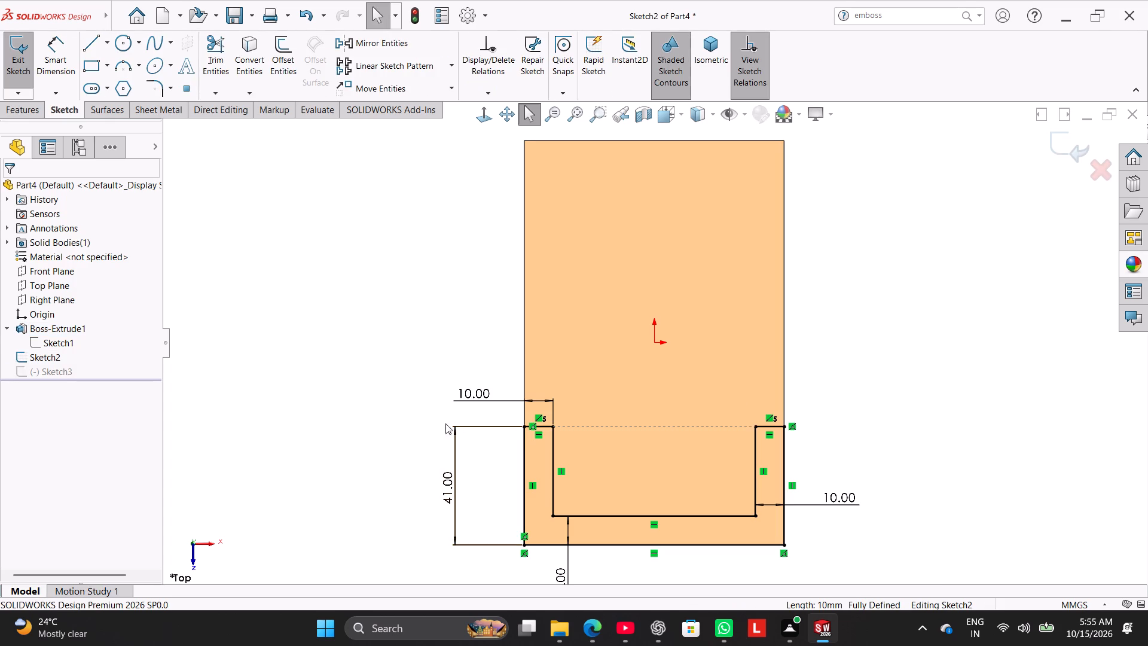
left_click(117, 48)
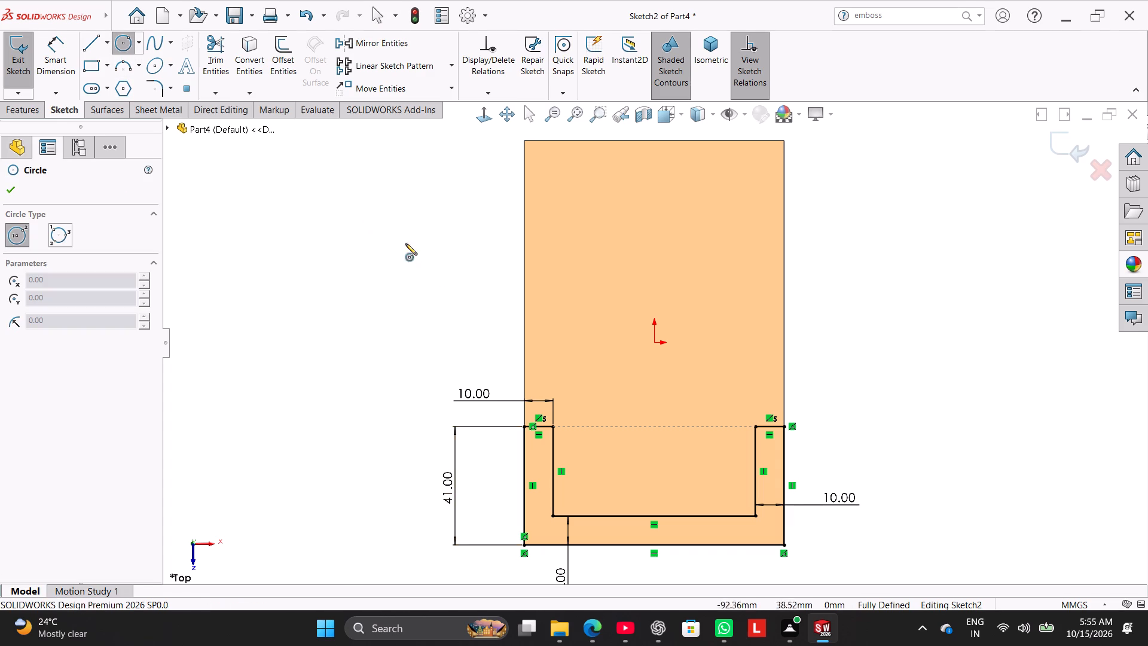
left_click(652, 342)
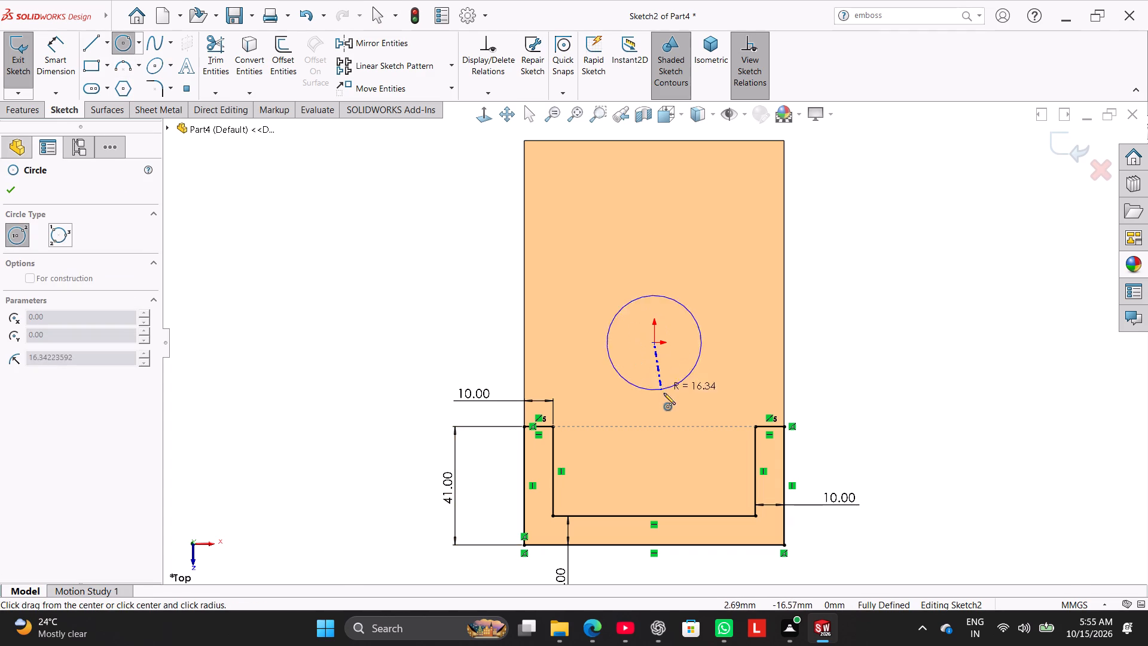
left_click(671, 405)
right_click(387, 292)
left_click(417, 298)
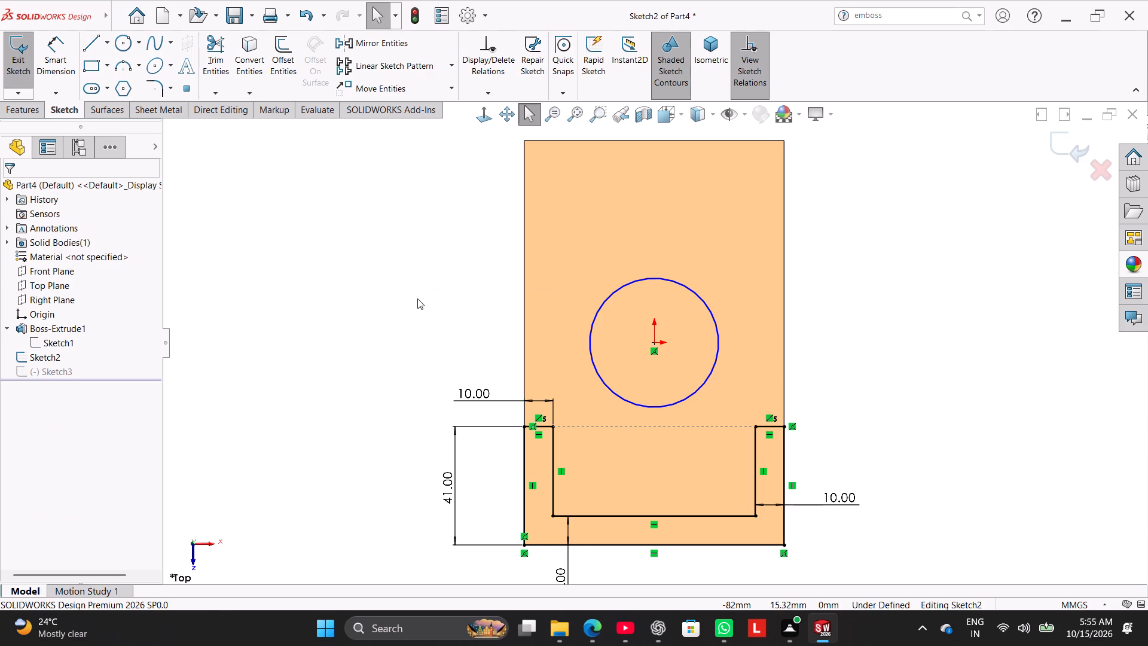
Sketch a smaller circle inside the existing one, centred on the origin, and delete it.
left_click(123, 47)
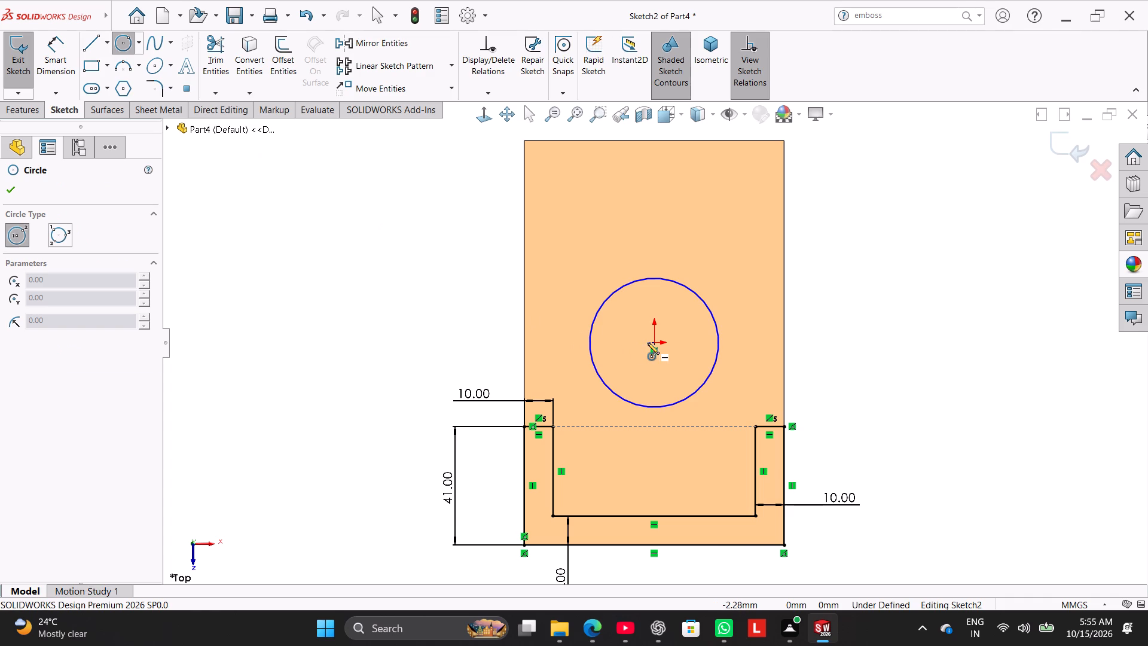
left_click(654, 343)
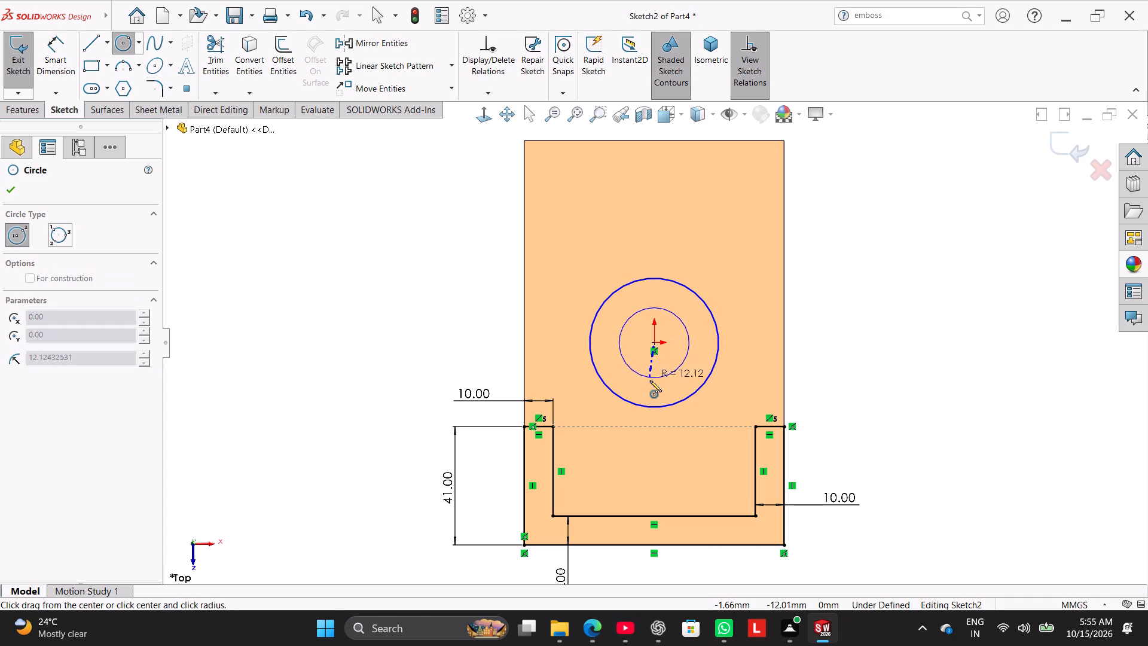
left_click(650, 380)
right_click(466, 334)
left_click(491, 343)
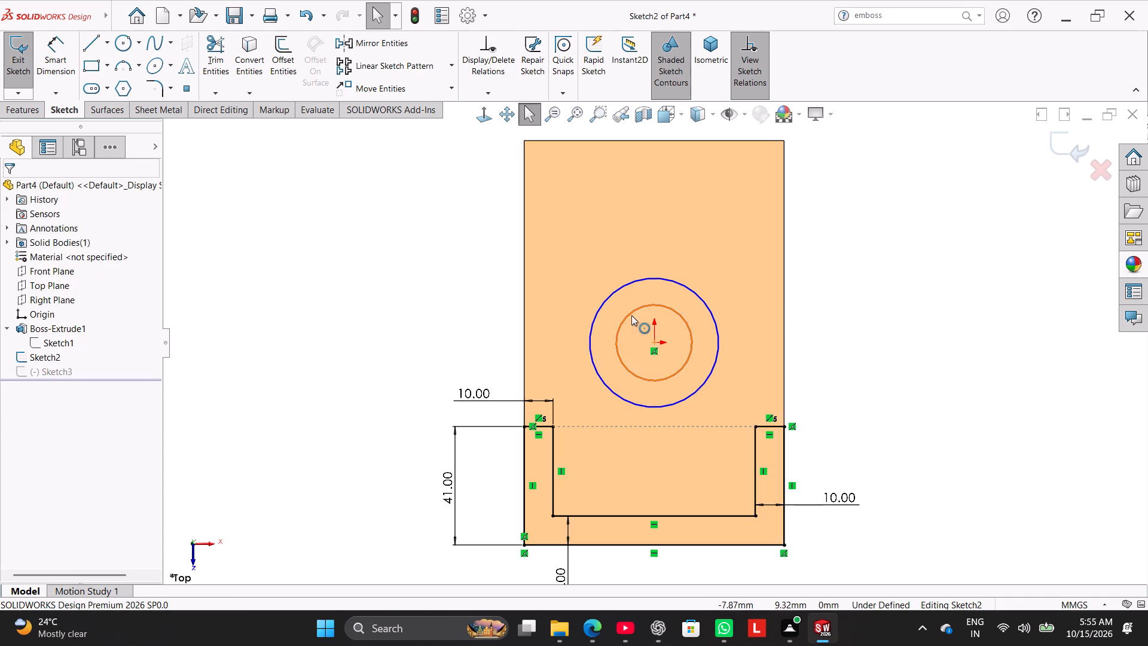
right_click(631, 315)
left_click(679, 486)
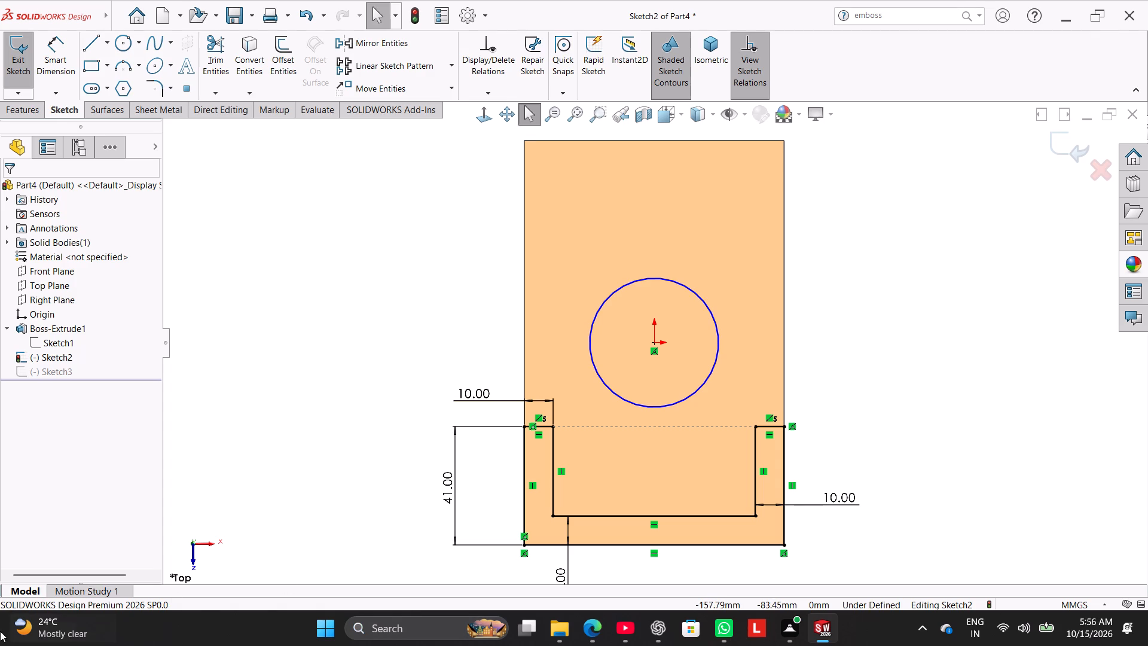
Dimension the circle at the origin with a 60 mm diameter.
left_click(70, 65)
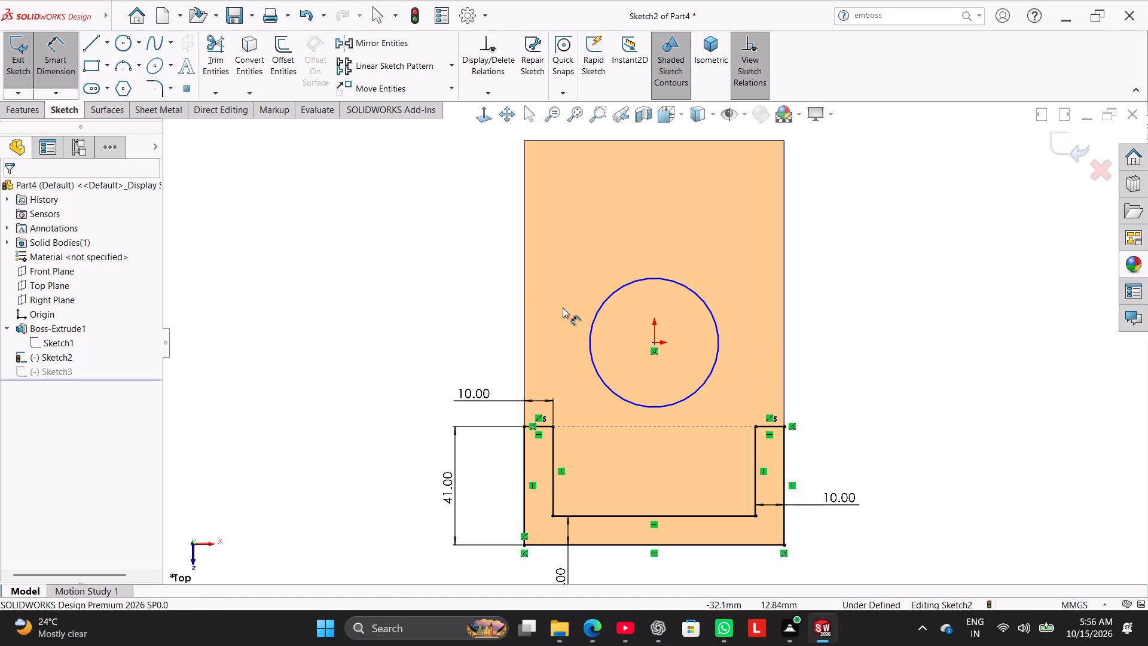
left_click(593, 329)
left_click(435, 242)
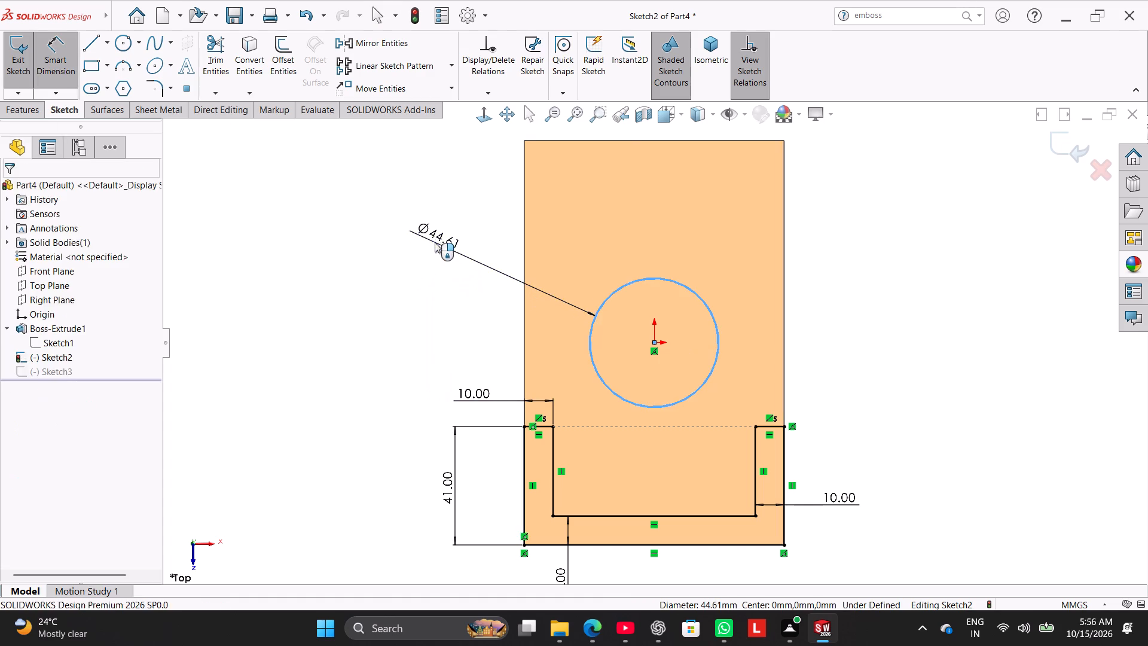
key("6")
key("0")
key("Return")
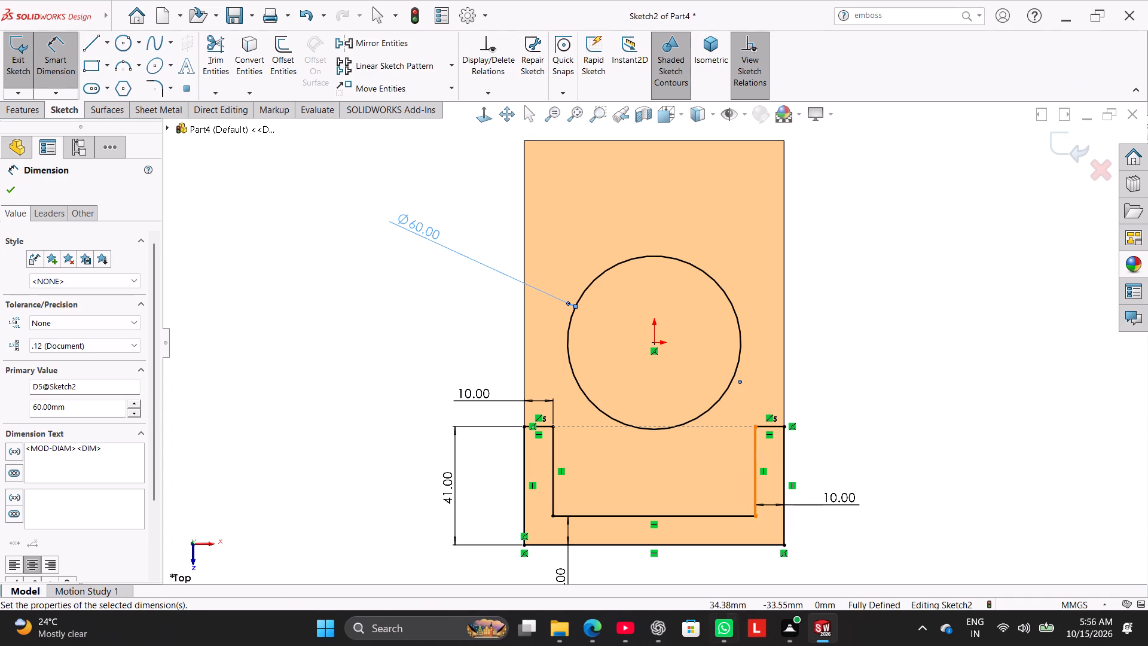
right_click(864, 205)
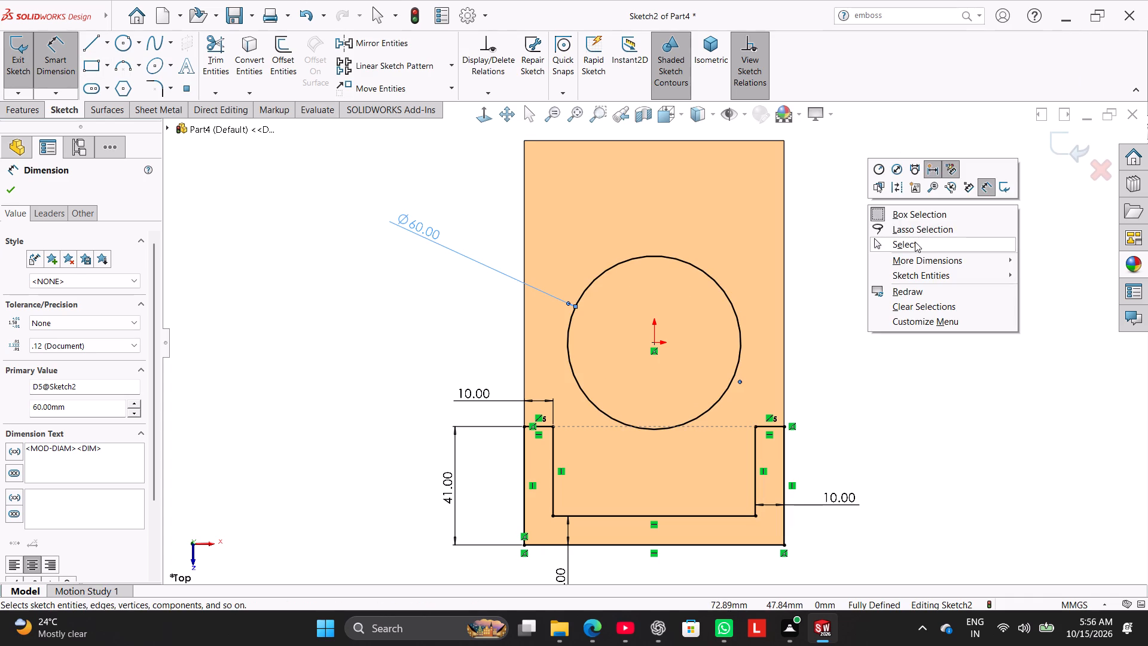
left_click(915, 242)
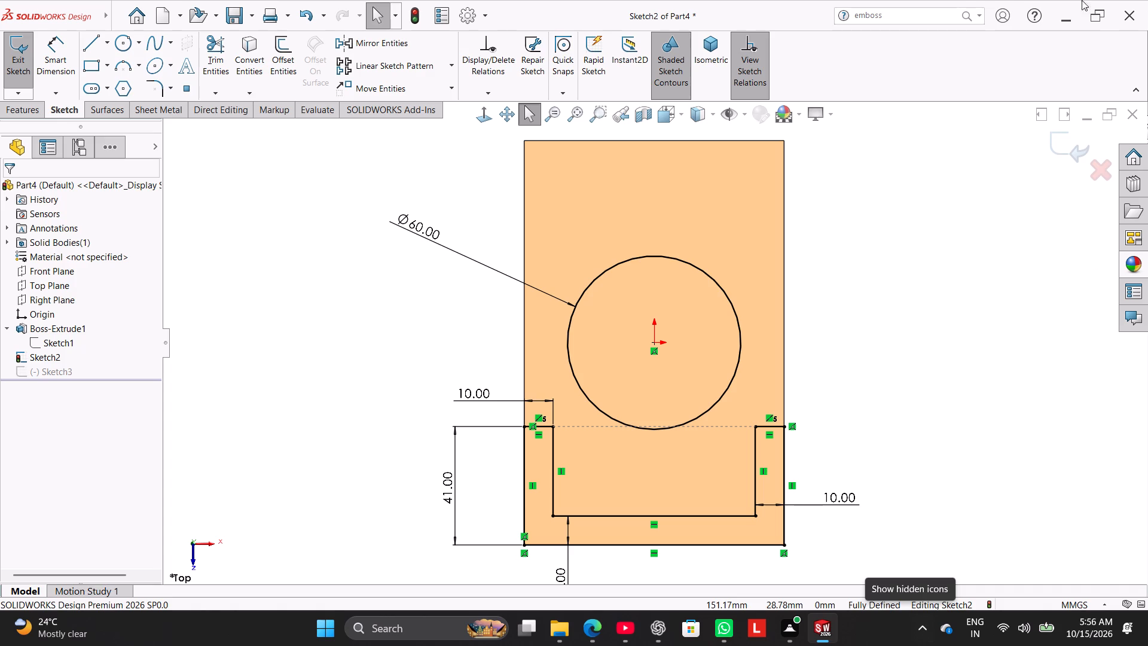
Sketch a line about 53 mm long from the circle's lower right side, tangent to it, up to the plate's right edge.
left_click(93, 48)
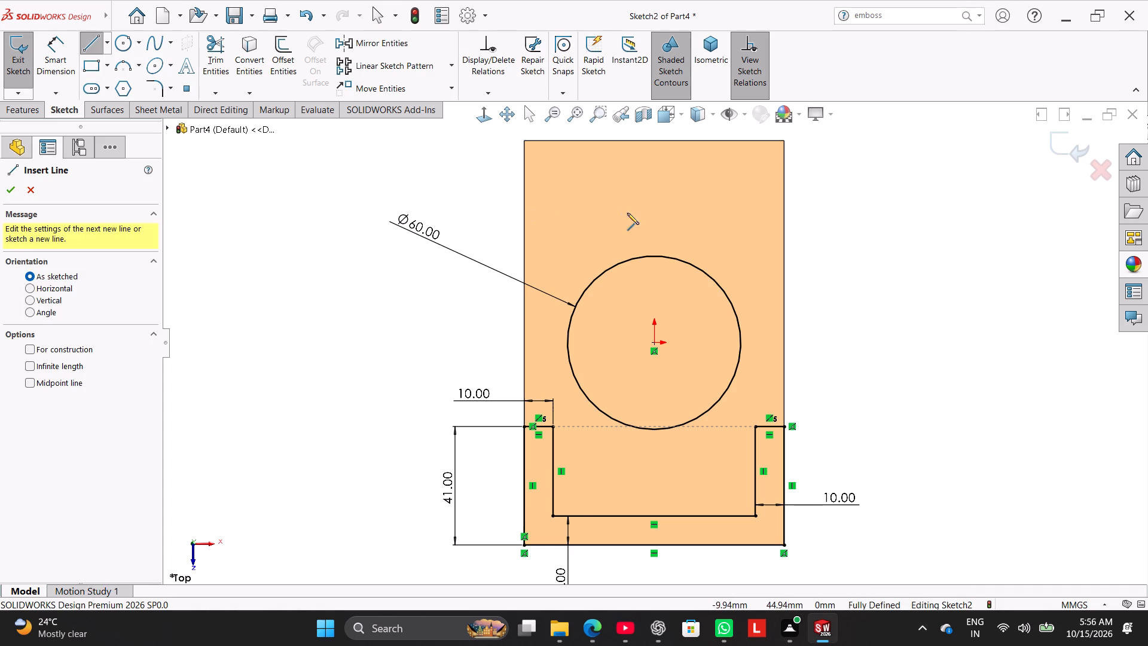
scroll(662, 253, "up", 1)
scroll(670, 264, "down", 2)
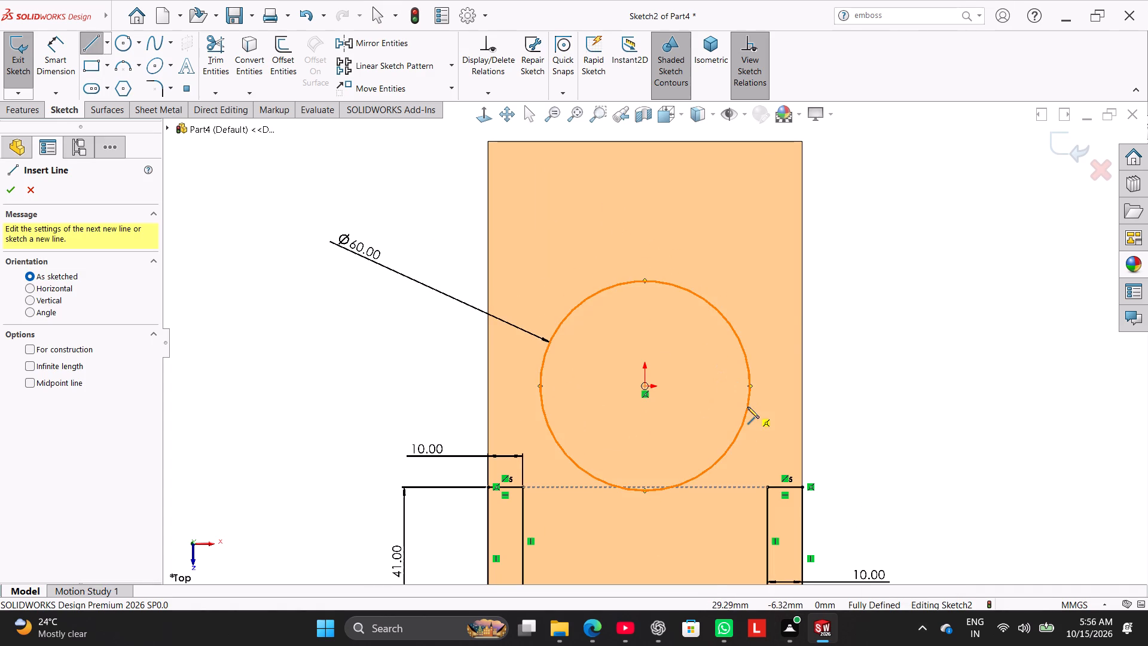
left_click(747, 407)
left_click(805, 242)
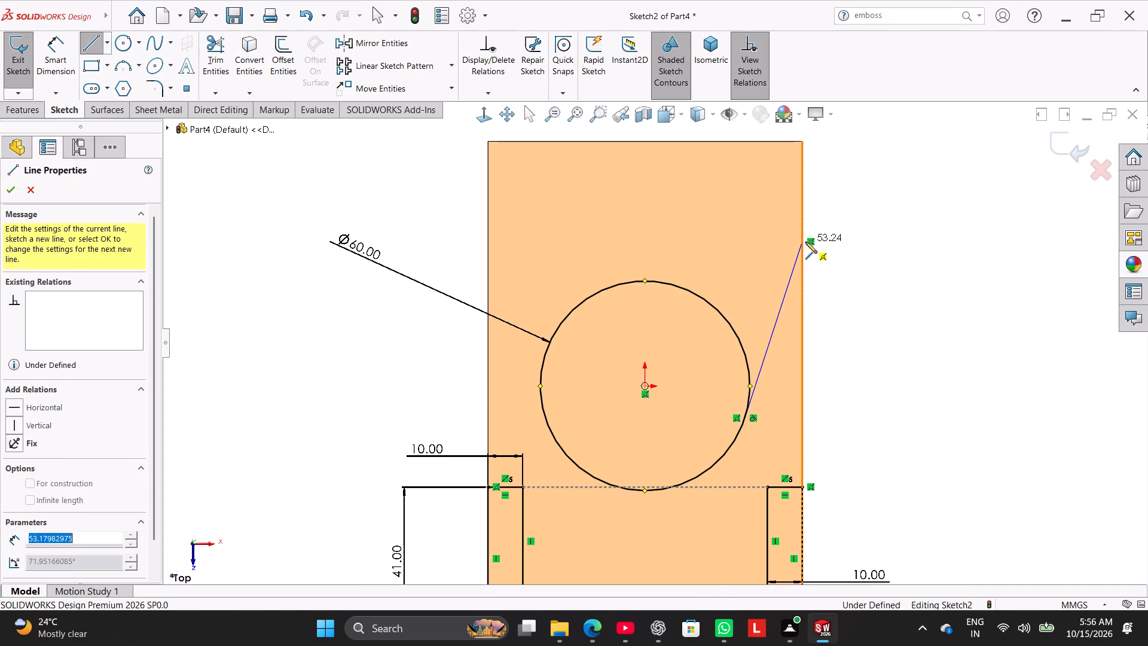
right_click(828, 257)
left_click(891, 270)
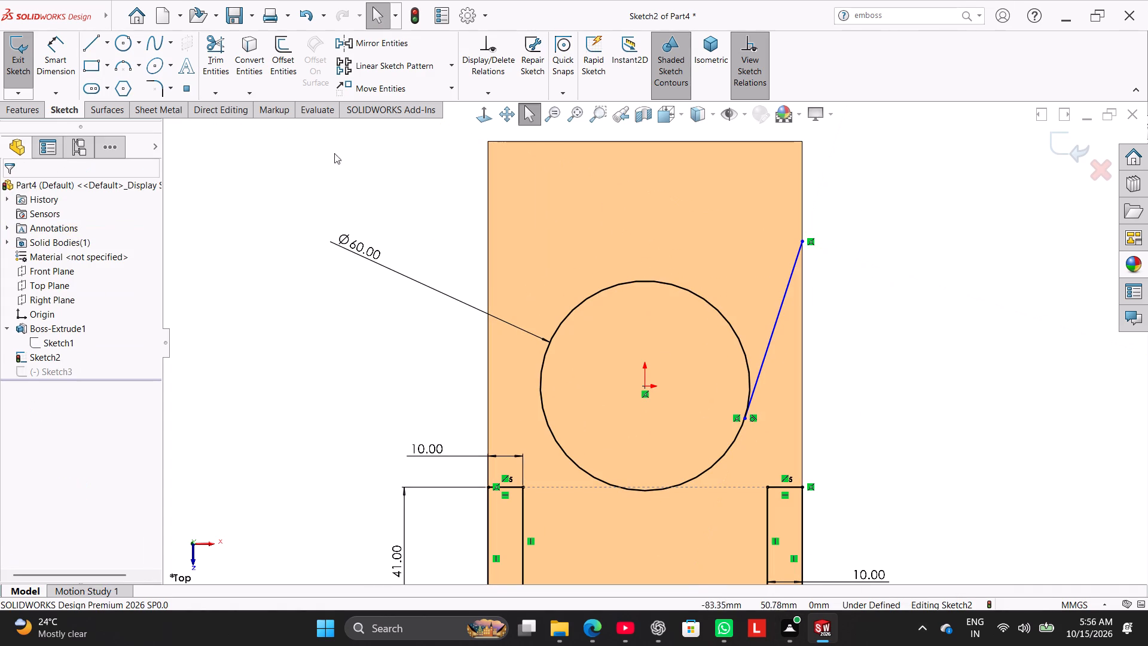
Draw a vertical centerline from the origin to the top of the circle.
left_click(109, 49)
left_click(121, 74)
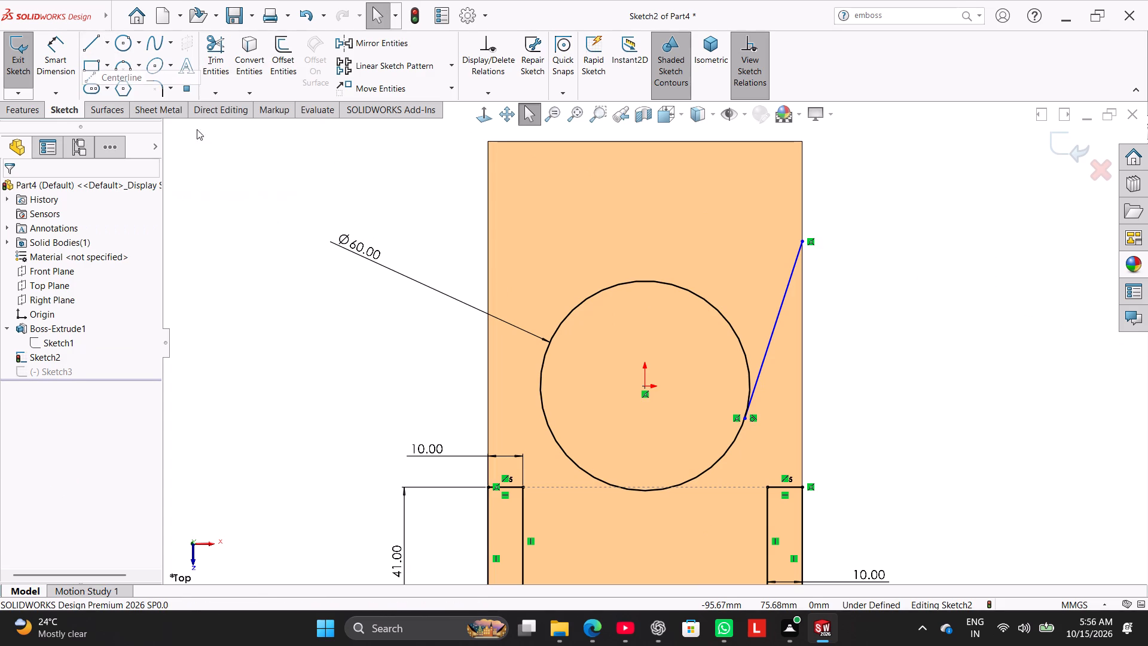
left_click(643, 386)
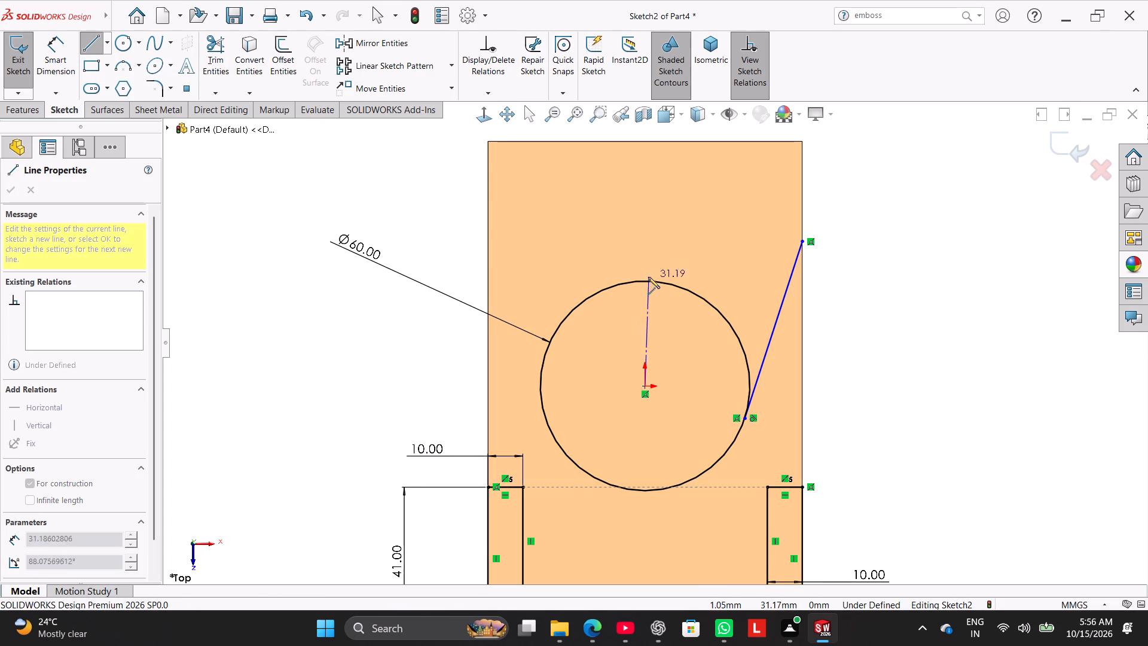
left_click(643, 280)
right_click(440, 234)
left_click(452, 240)
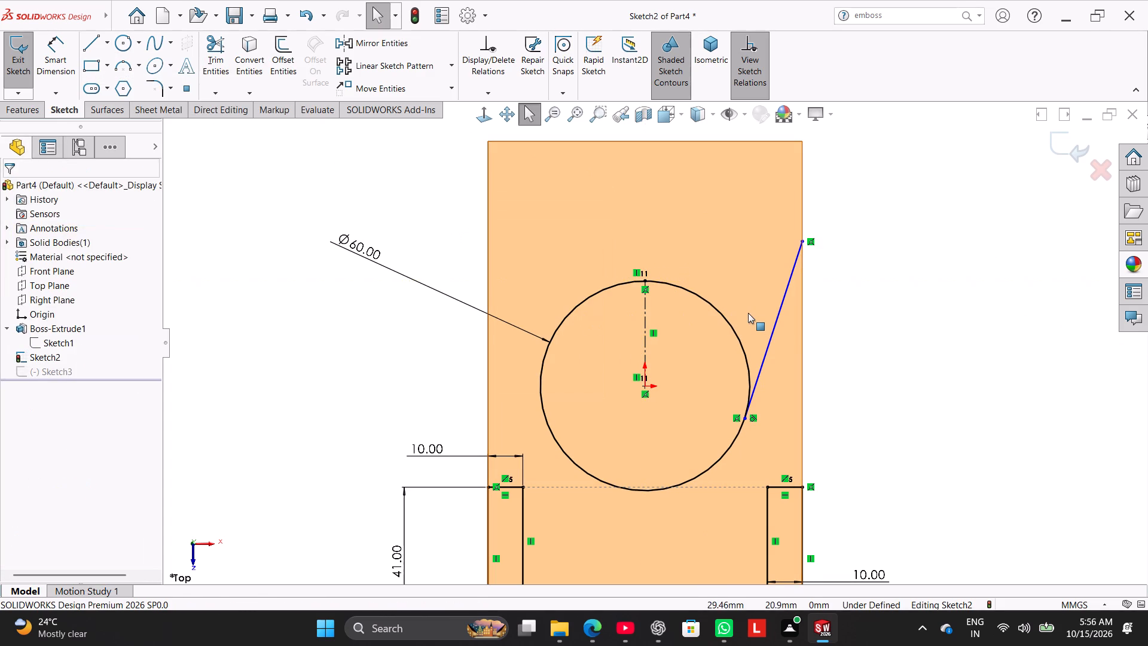
Mirror the tangent line about the vertical centerline.
left_click(773, 330, "ctrl")
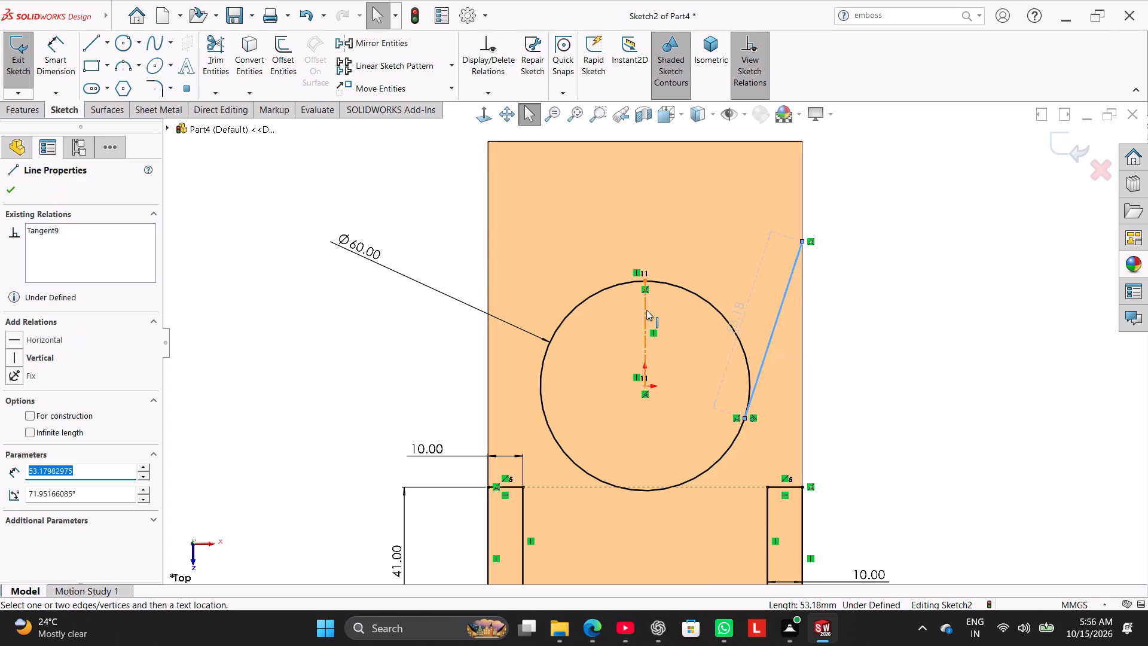
left_click(646, 310, "ctrl")
left_click(407, 44, "ctrl")
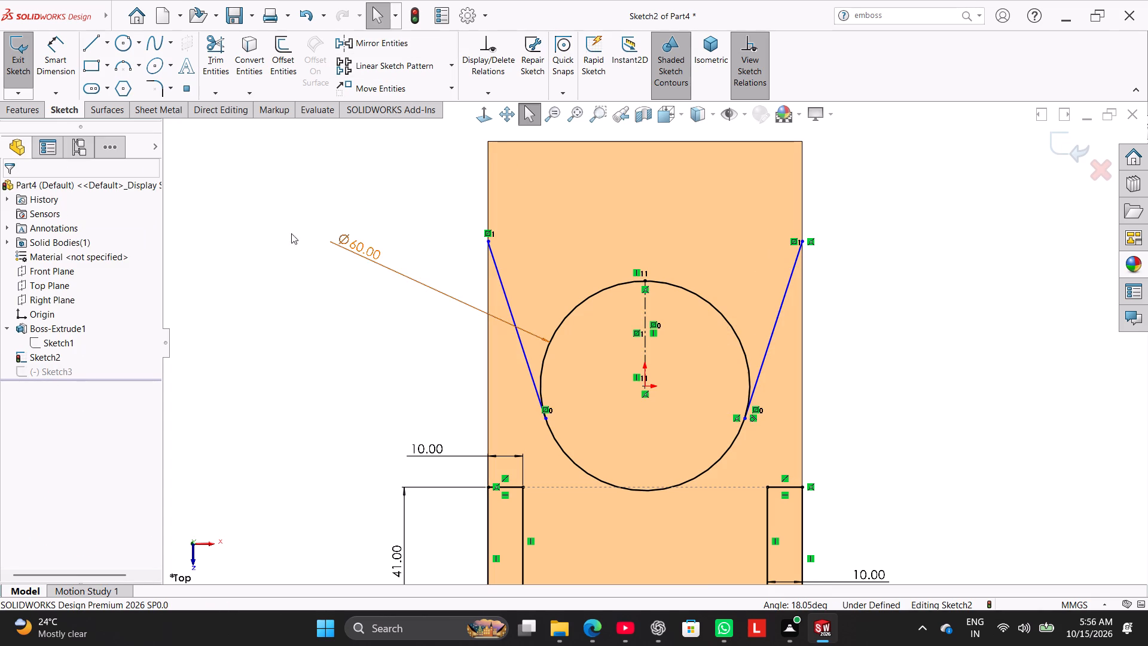
Dimension the vertical distance from the plate's top edge to the right tangent line's upper end as 40 mm.
left_click(55, 54)
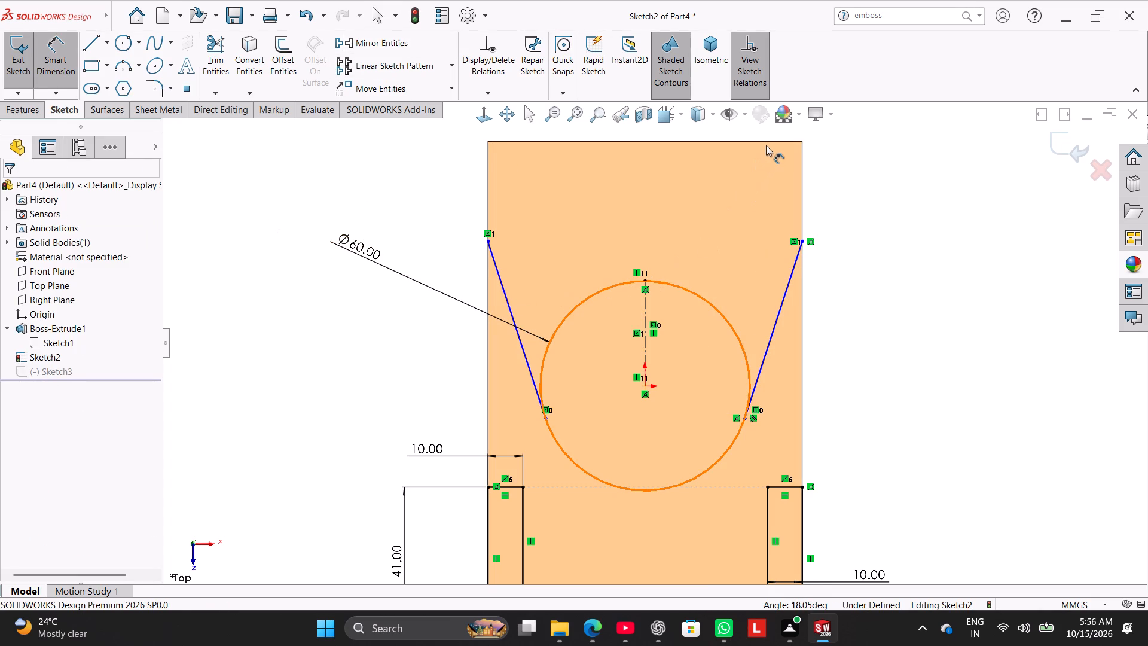
left_click(775, 141)
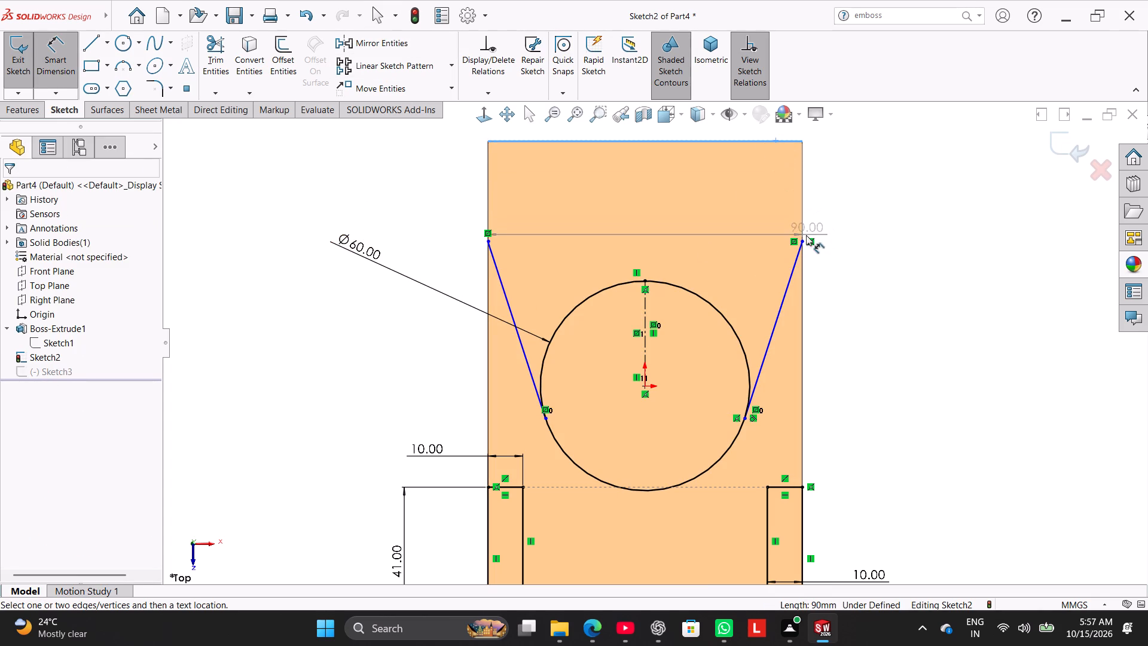
left_click(801, 240)
left_click(832, 210)
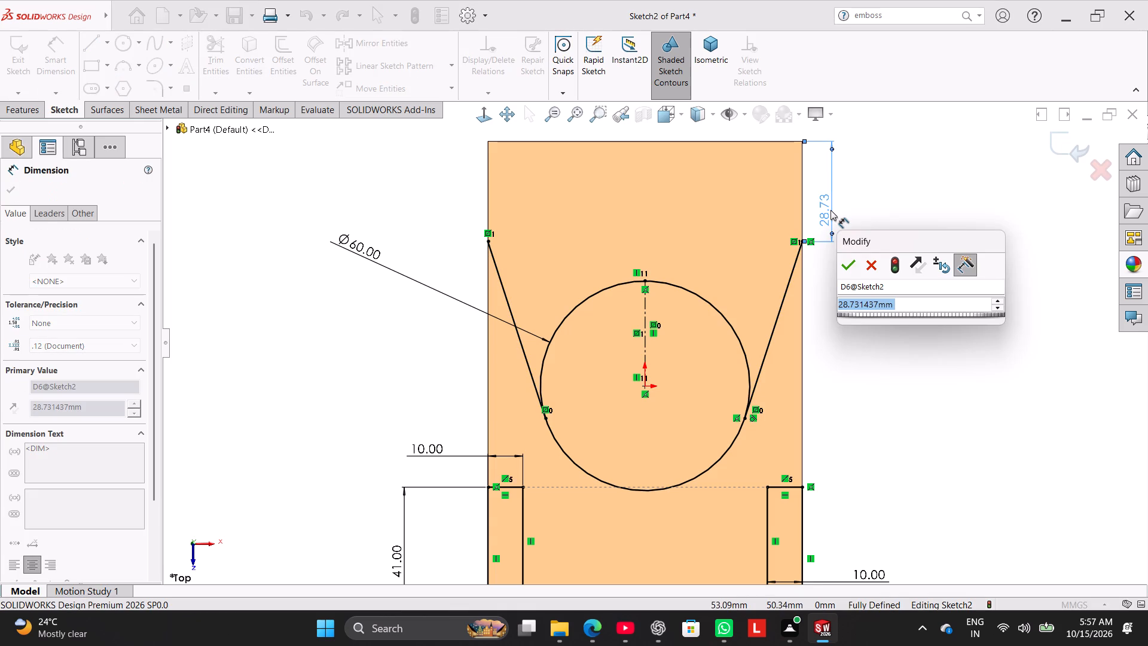
type("40")
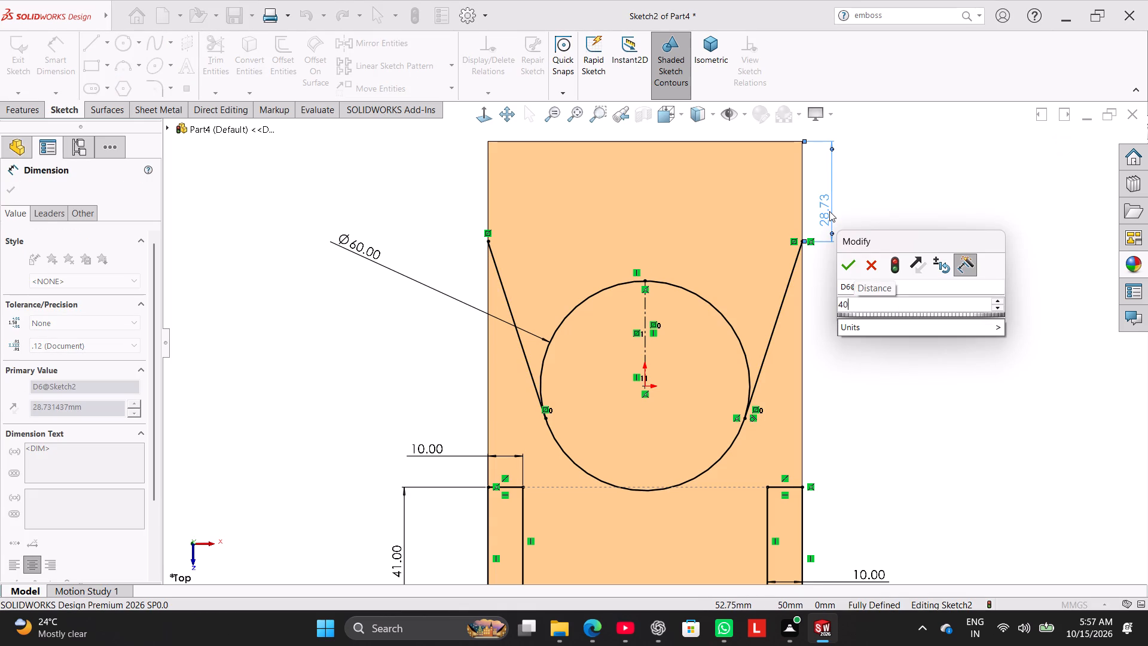
key("Return")
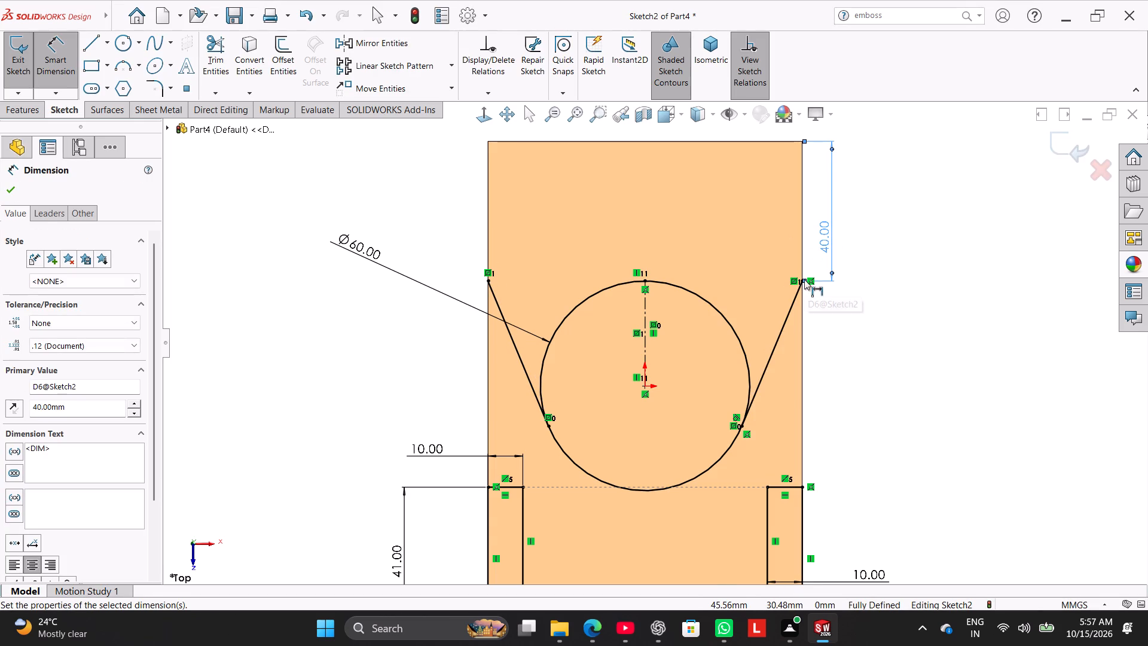
Dimension the vertical distance between the right tangent line's upper end and the outer top corner of the U-profile's right arm.
left_click(802, 279)
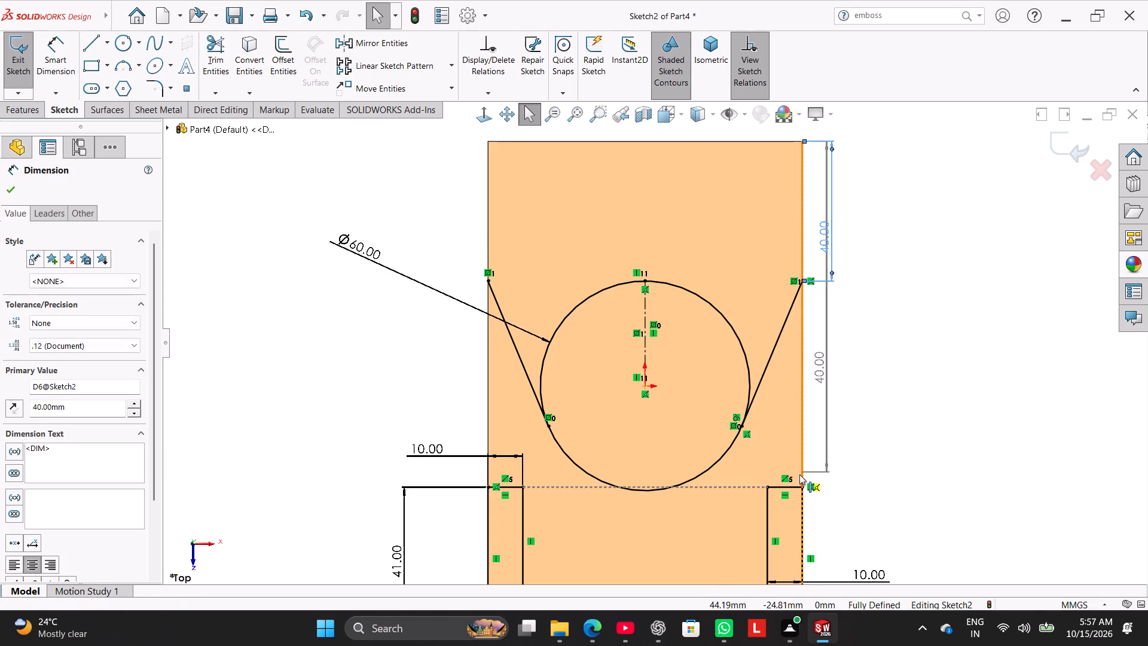
left_click(804, 486)
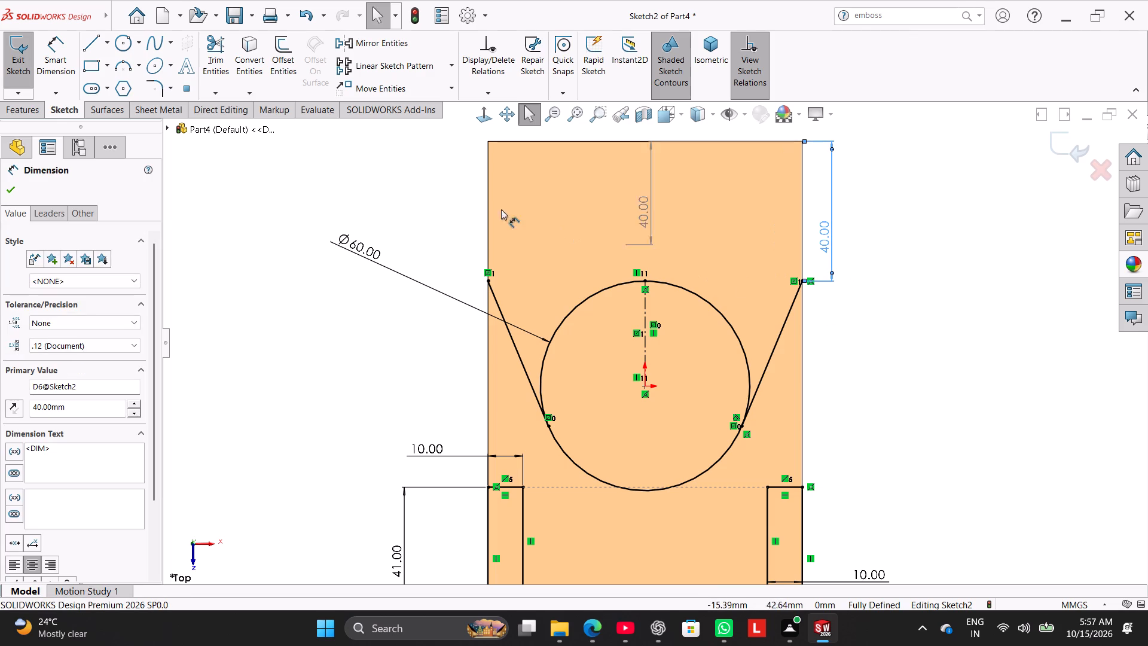
left_click(58, 59)
left_click(859, 346)
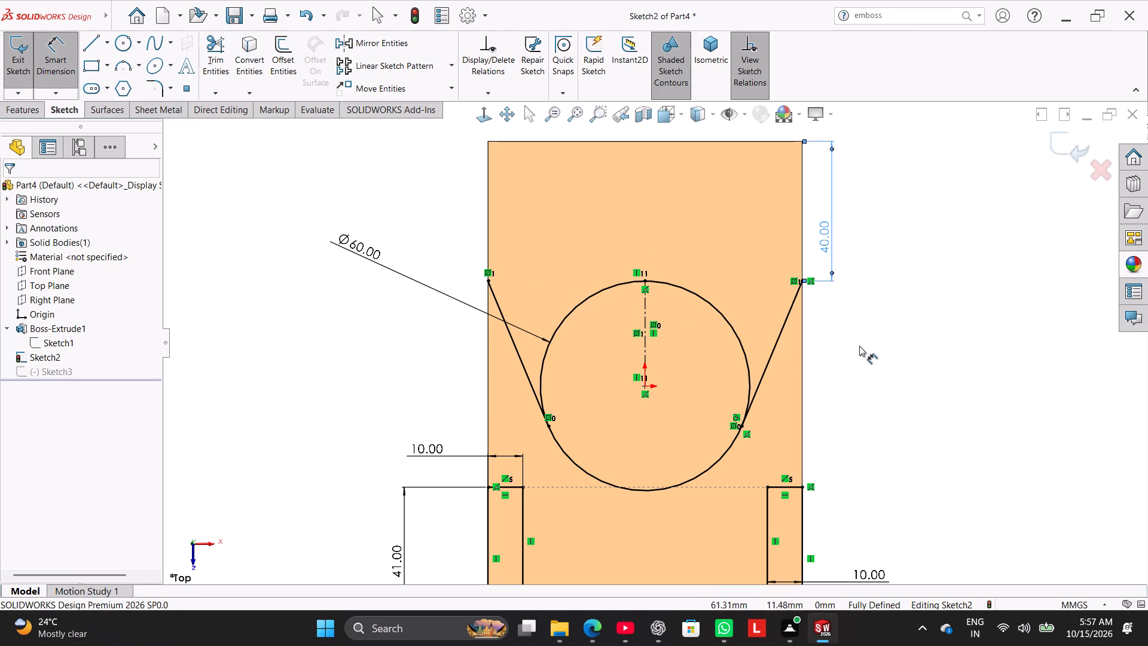
left_click(804, 283)
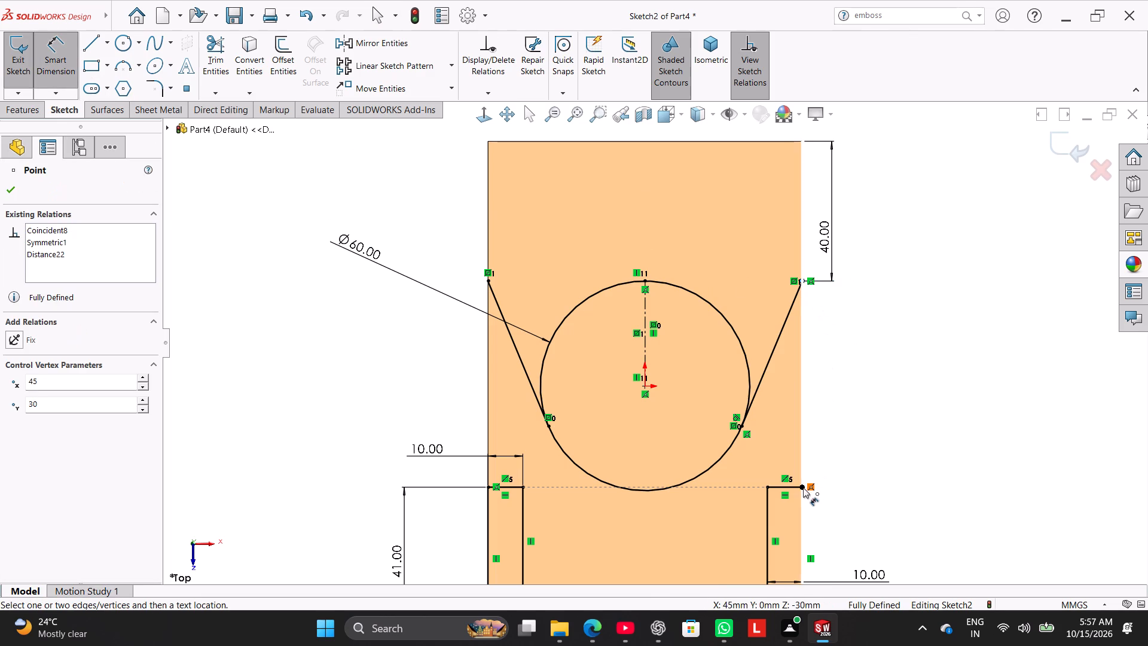
left_click(803, 487)
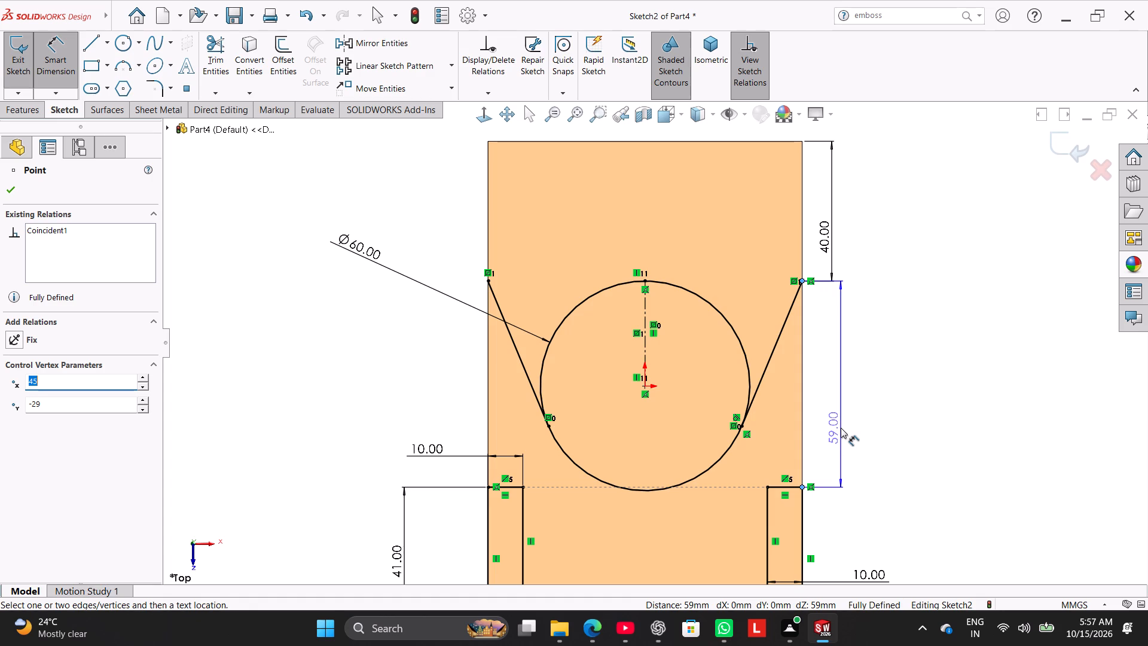
scroll(841, 430, "up", 1)
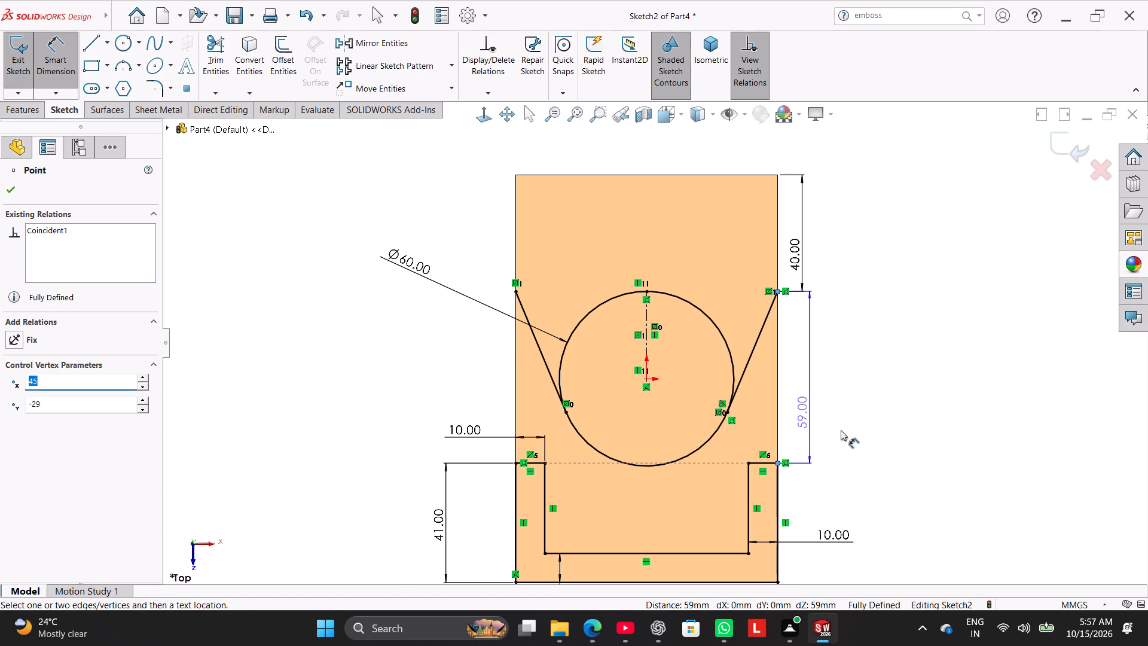
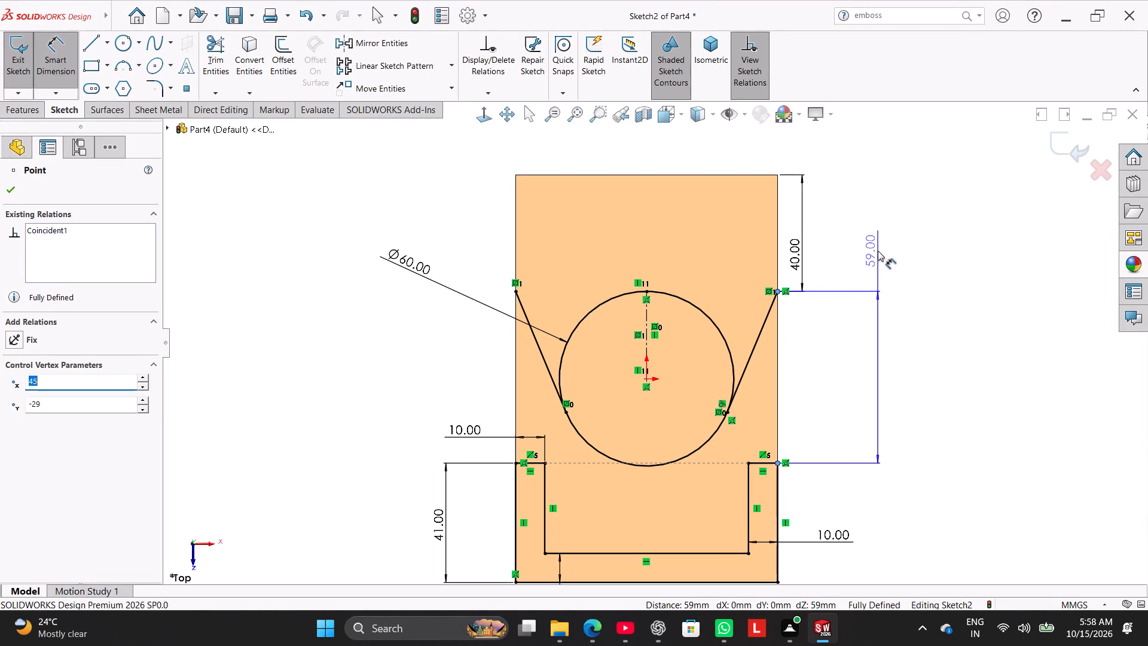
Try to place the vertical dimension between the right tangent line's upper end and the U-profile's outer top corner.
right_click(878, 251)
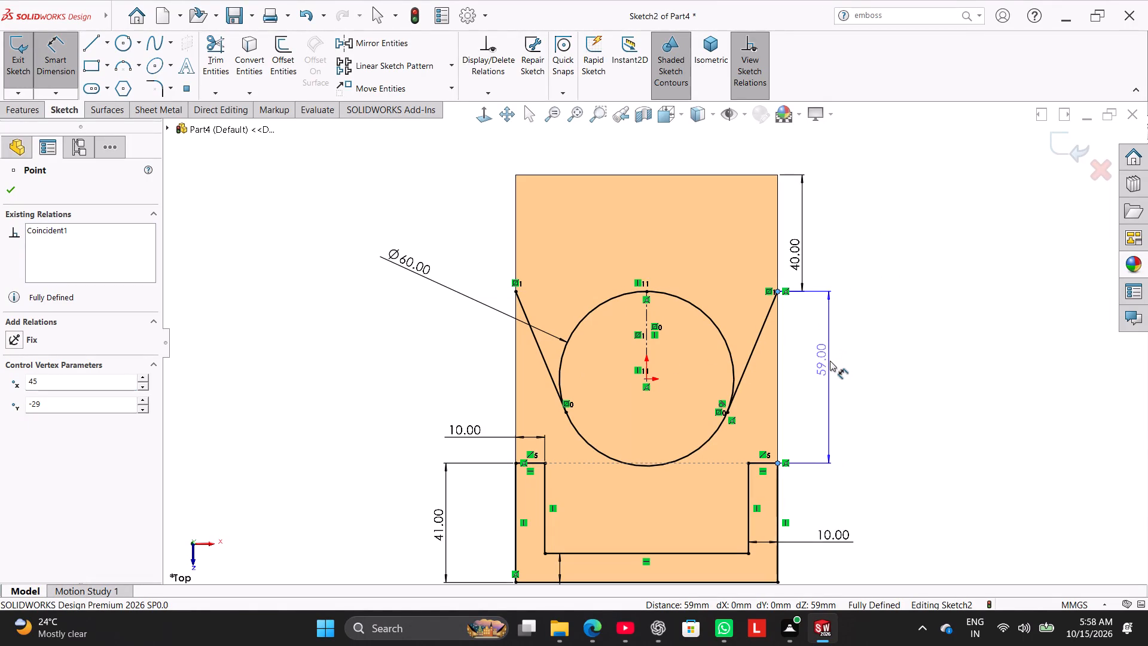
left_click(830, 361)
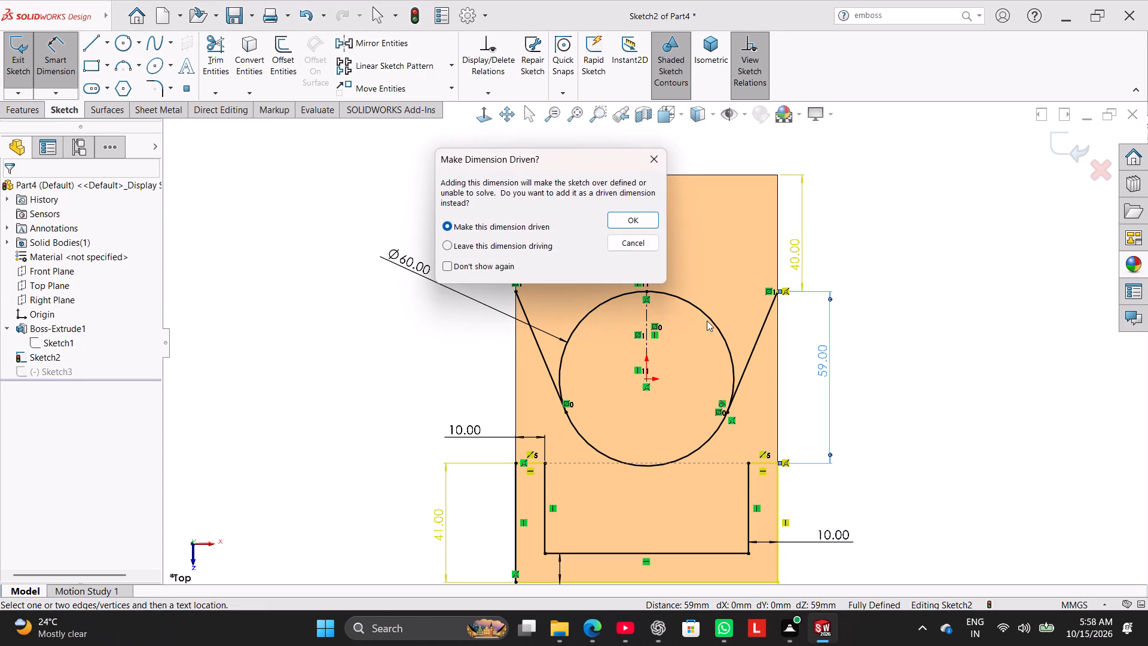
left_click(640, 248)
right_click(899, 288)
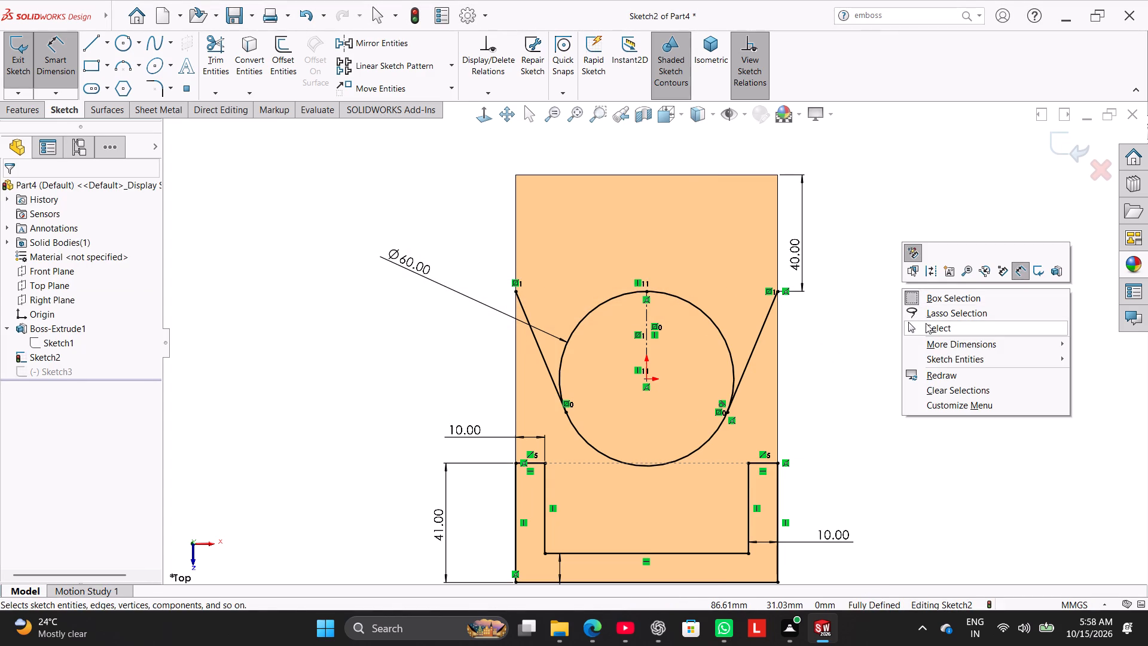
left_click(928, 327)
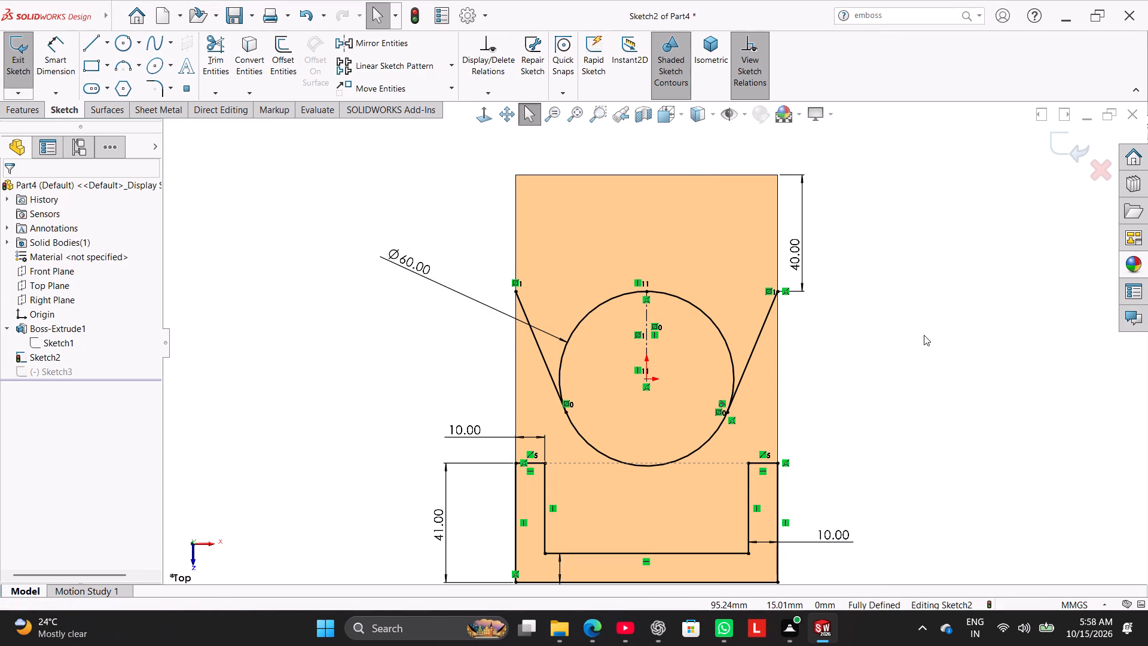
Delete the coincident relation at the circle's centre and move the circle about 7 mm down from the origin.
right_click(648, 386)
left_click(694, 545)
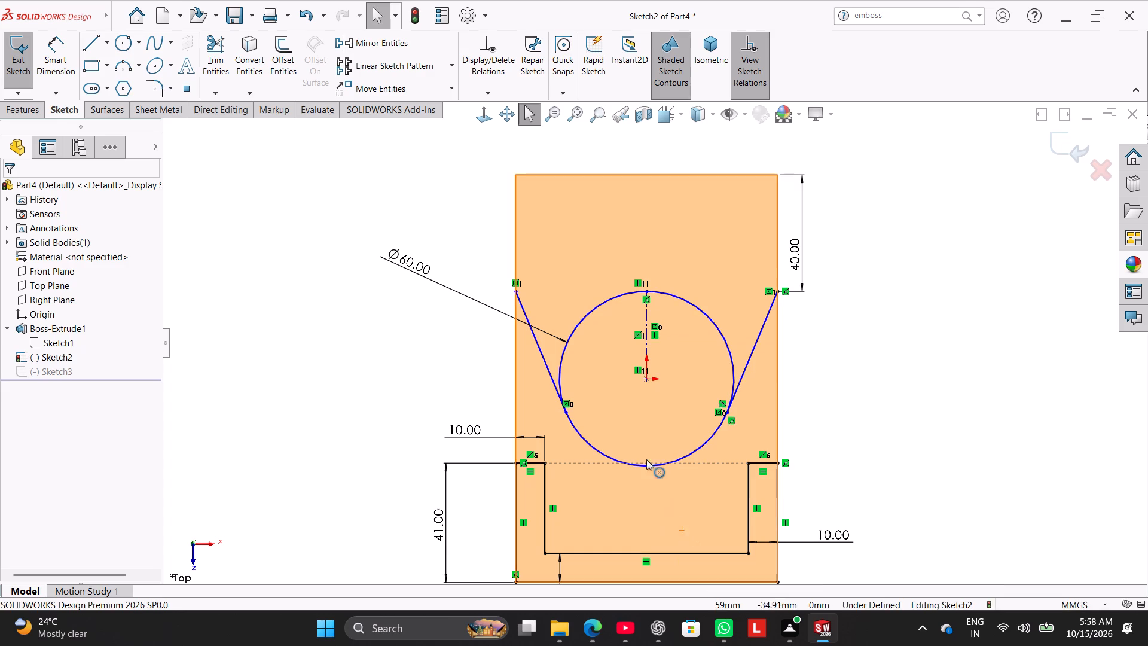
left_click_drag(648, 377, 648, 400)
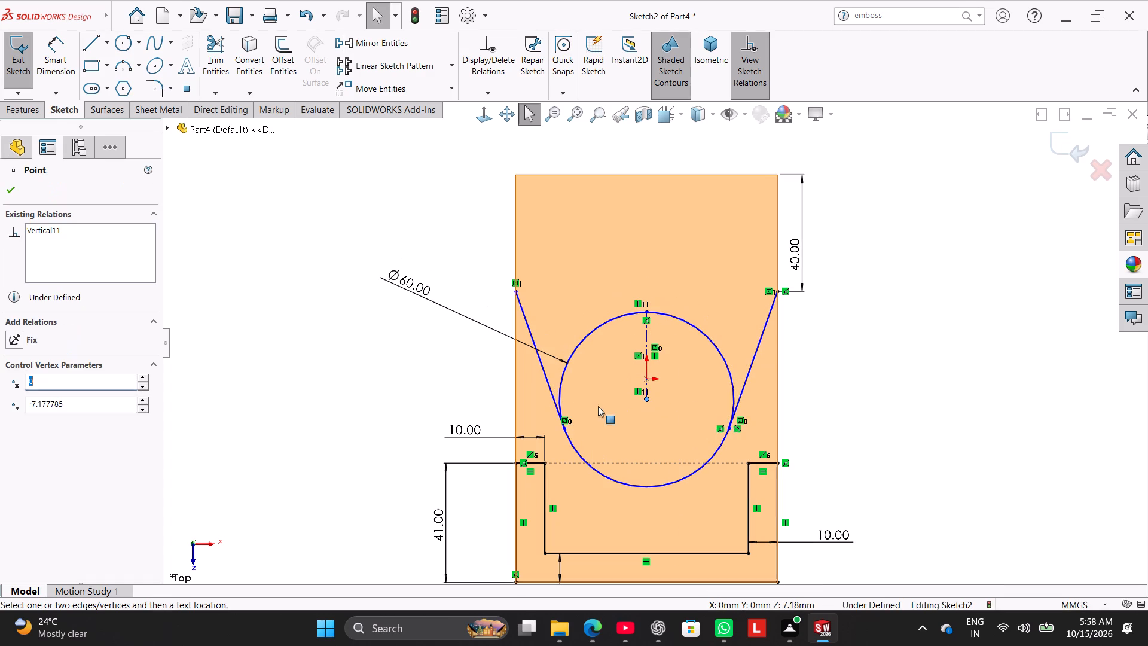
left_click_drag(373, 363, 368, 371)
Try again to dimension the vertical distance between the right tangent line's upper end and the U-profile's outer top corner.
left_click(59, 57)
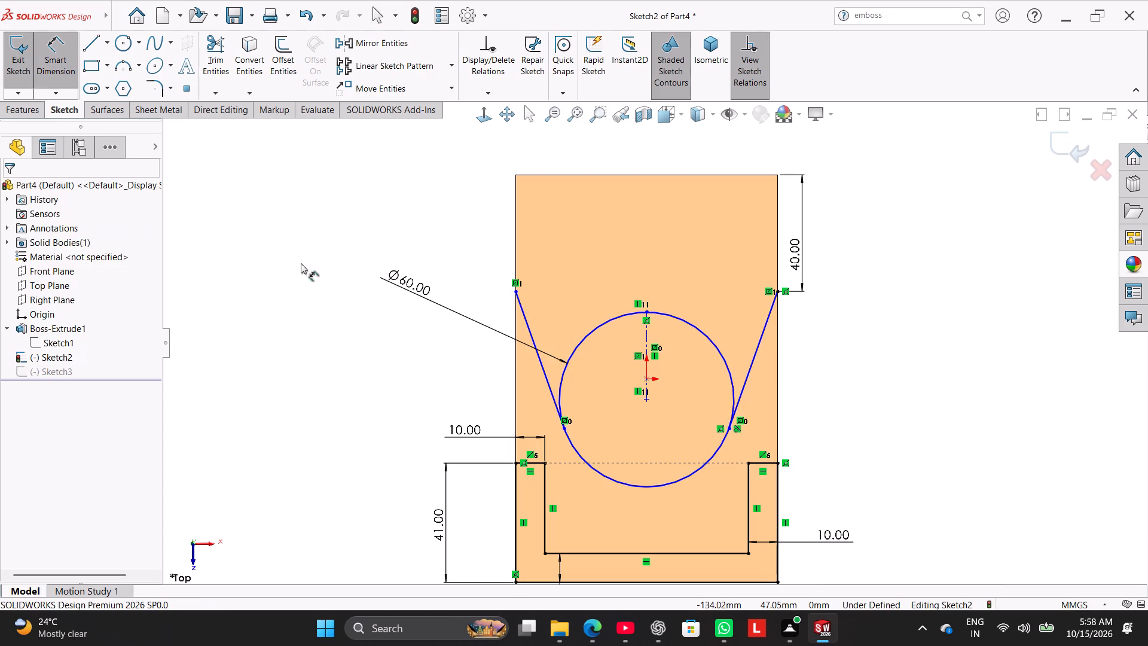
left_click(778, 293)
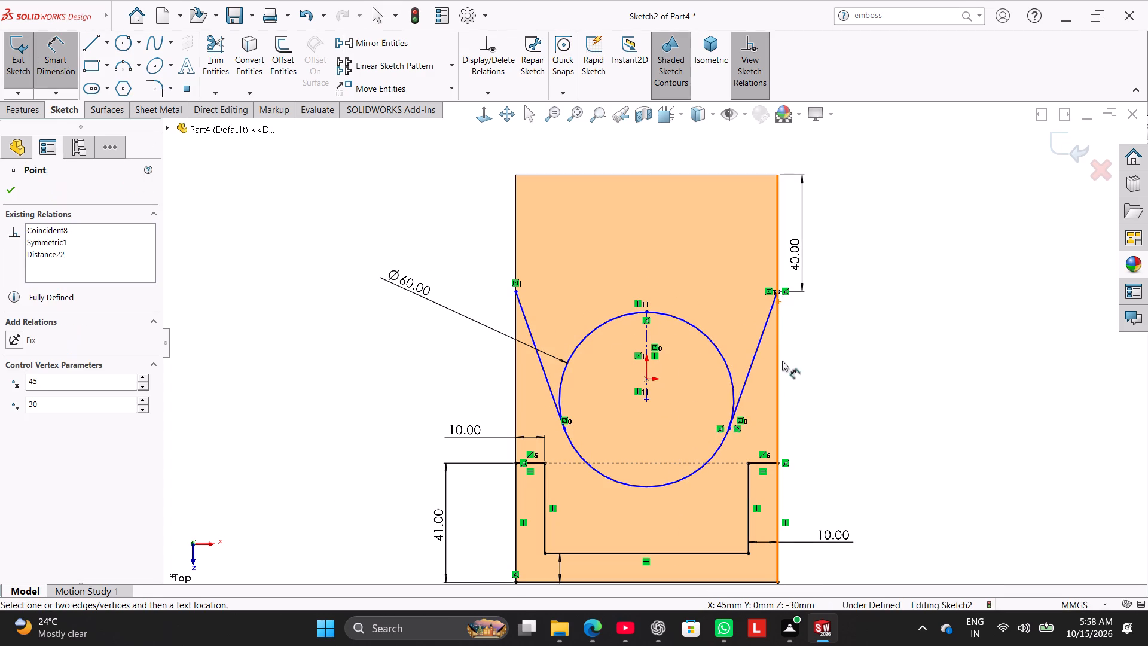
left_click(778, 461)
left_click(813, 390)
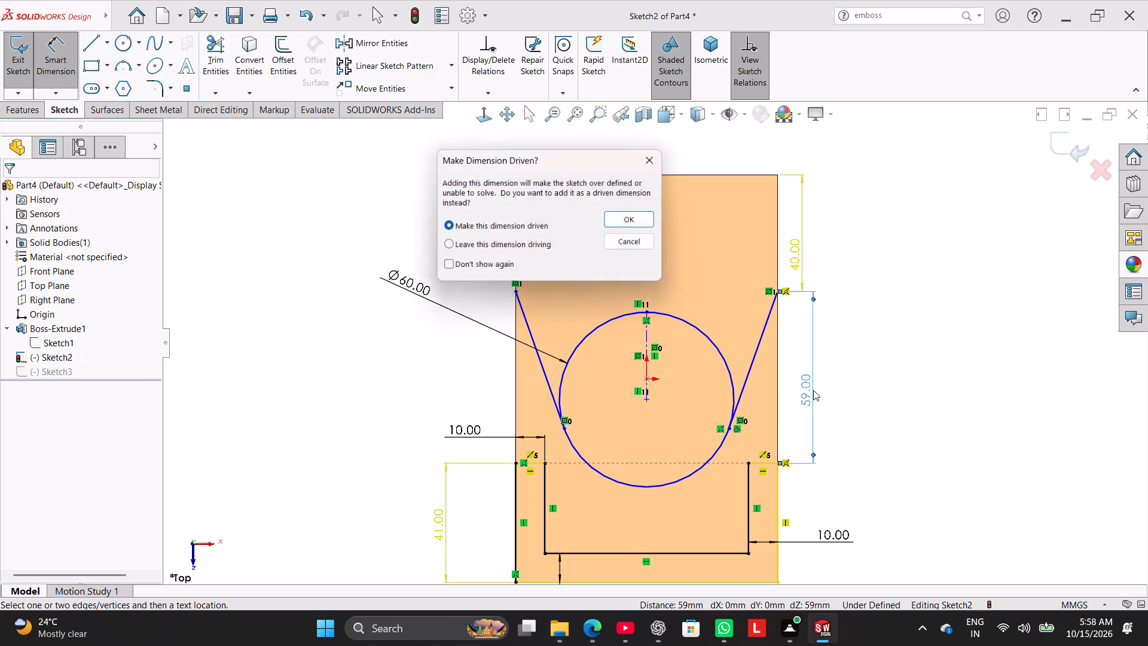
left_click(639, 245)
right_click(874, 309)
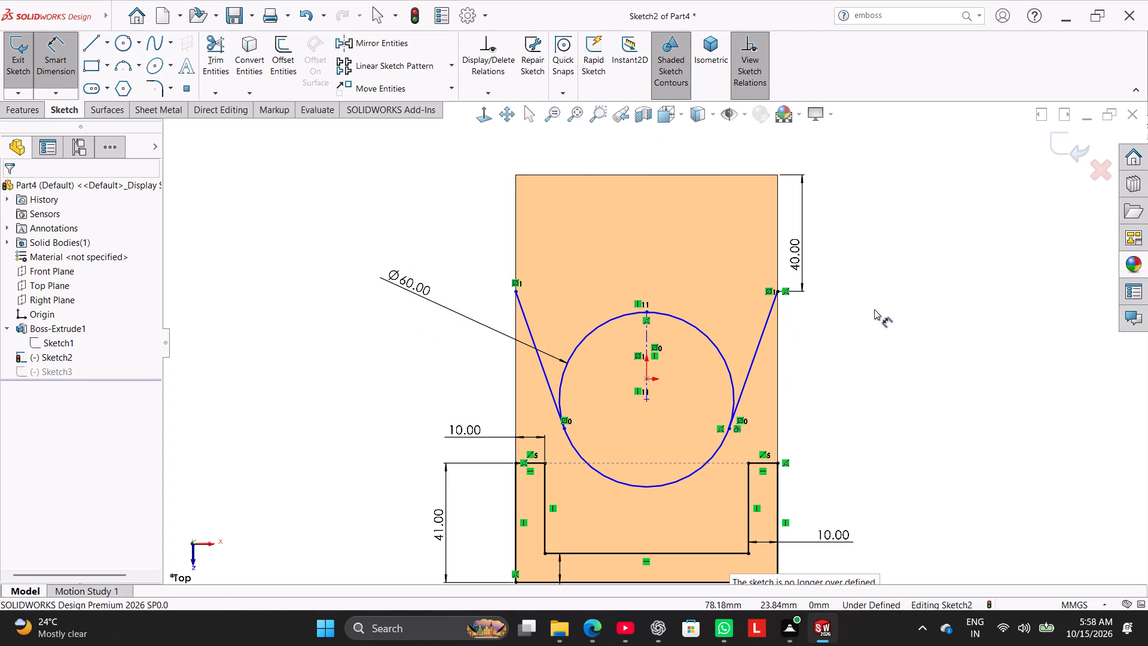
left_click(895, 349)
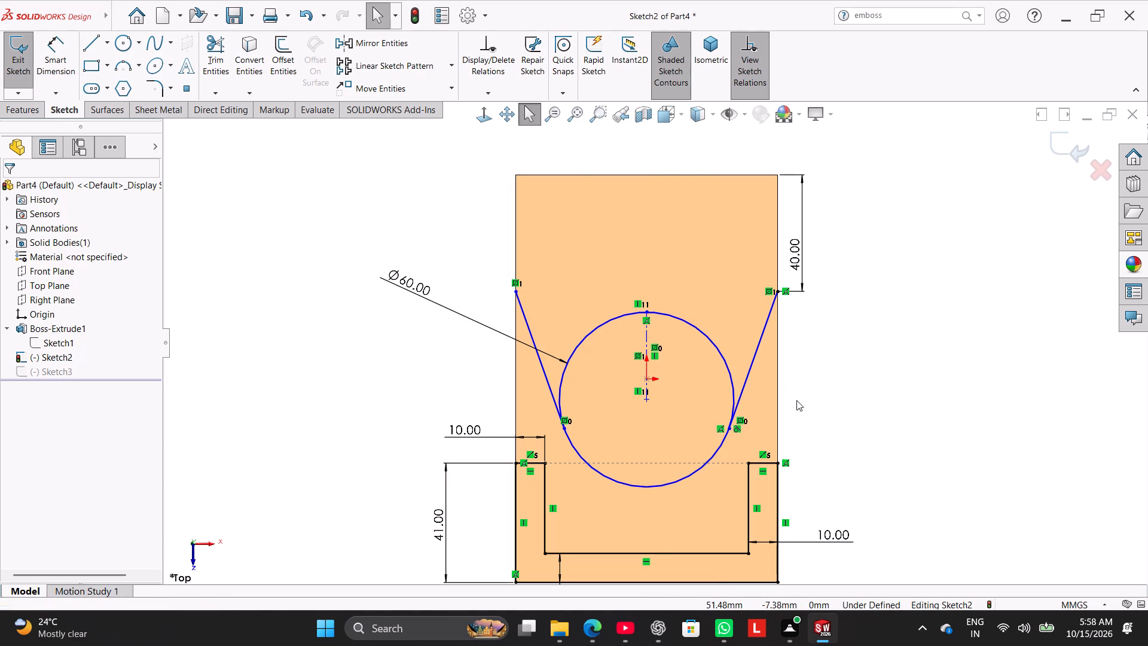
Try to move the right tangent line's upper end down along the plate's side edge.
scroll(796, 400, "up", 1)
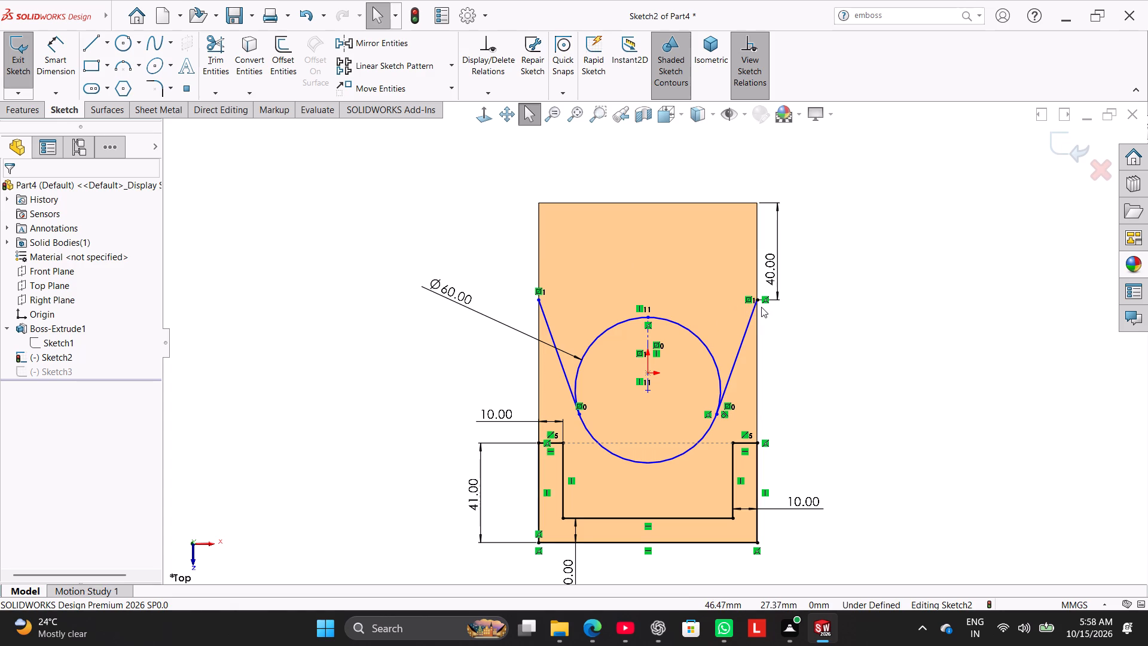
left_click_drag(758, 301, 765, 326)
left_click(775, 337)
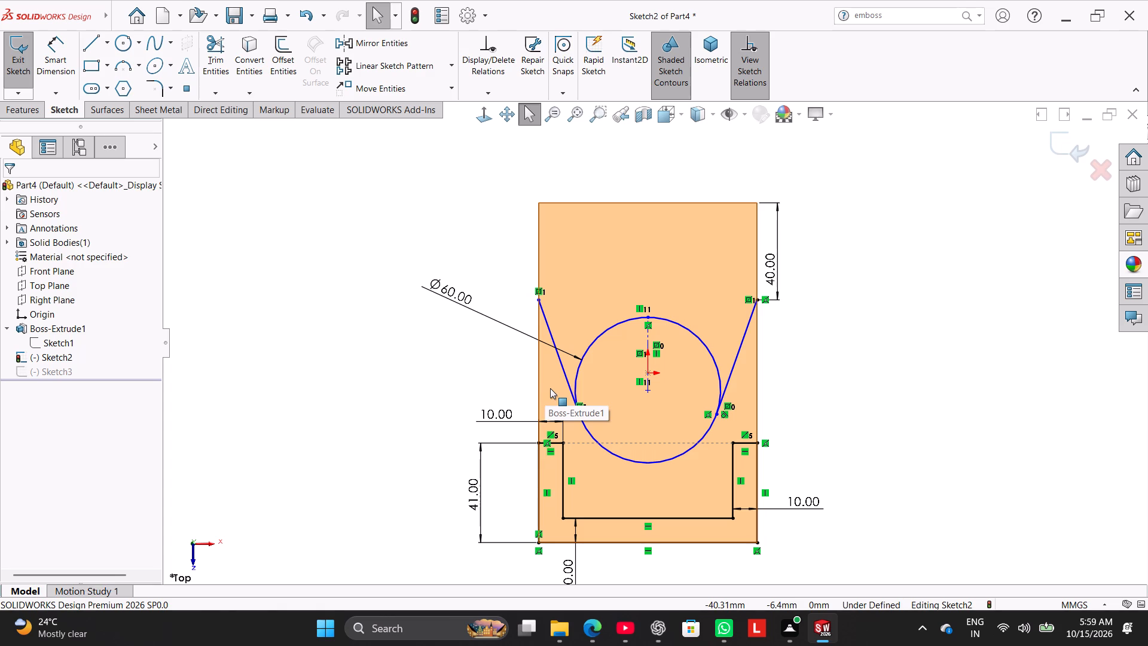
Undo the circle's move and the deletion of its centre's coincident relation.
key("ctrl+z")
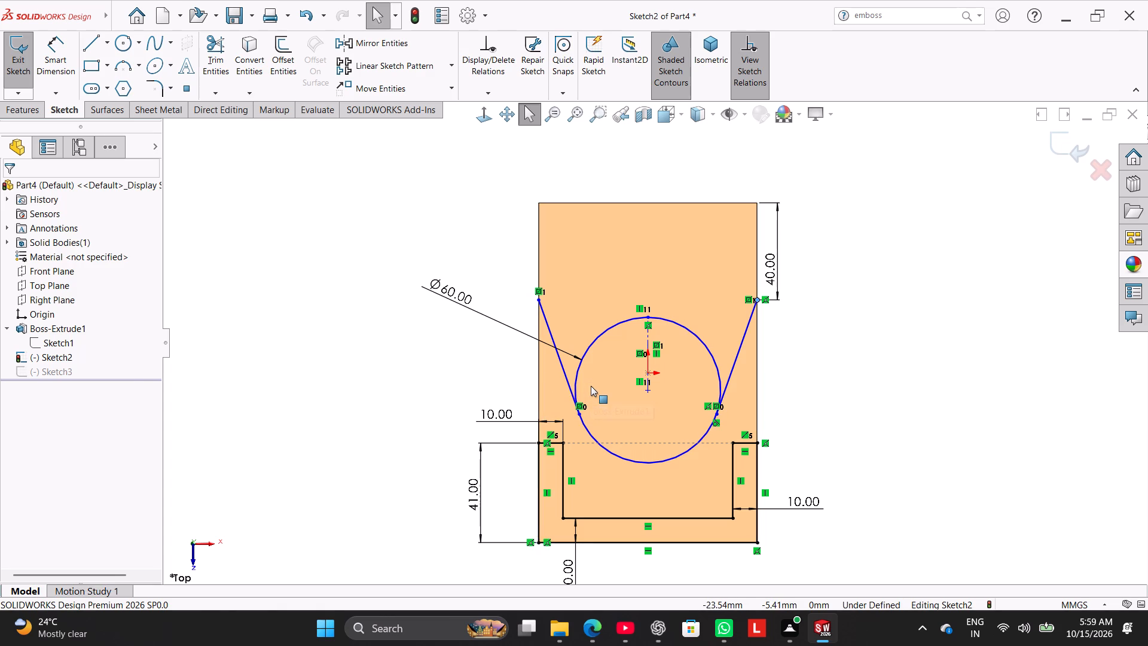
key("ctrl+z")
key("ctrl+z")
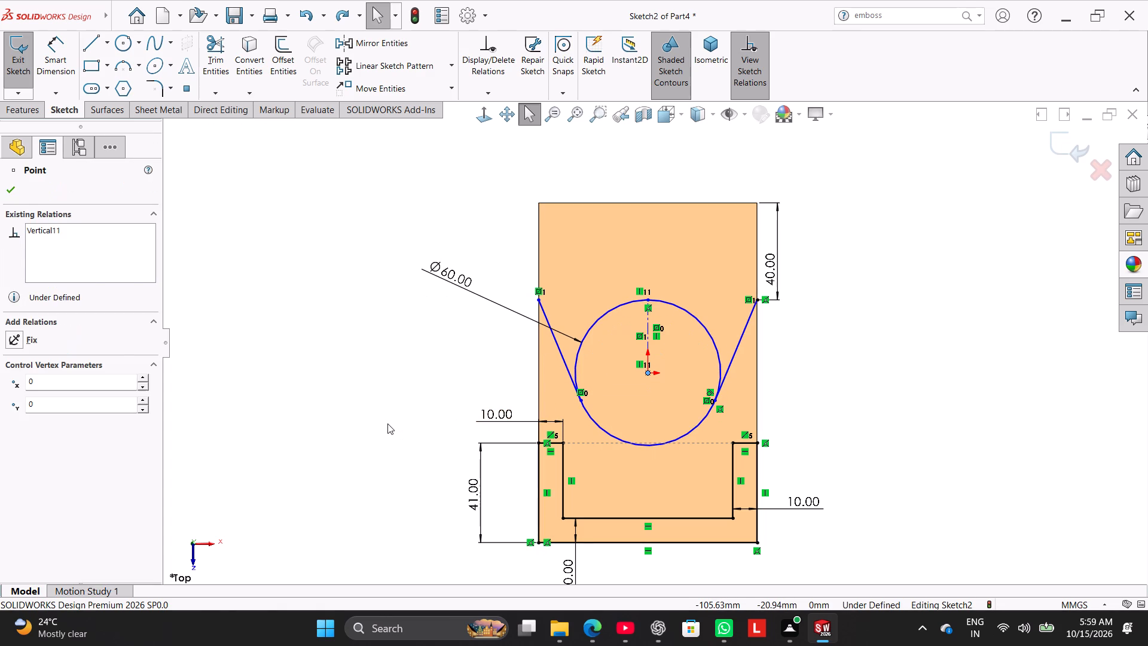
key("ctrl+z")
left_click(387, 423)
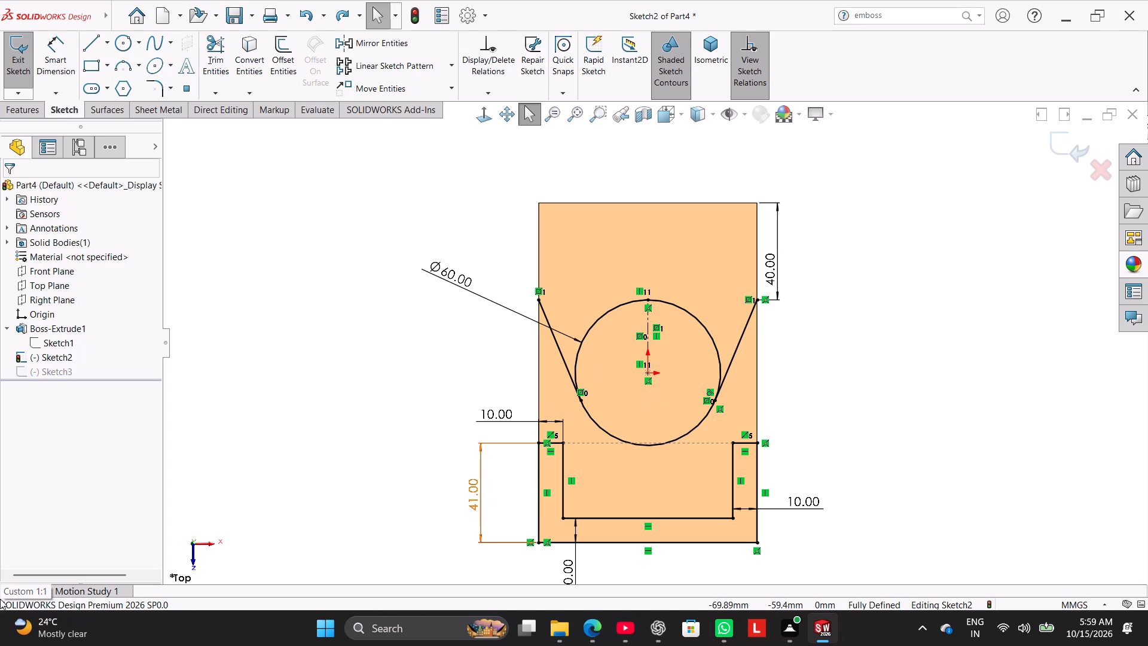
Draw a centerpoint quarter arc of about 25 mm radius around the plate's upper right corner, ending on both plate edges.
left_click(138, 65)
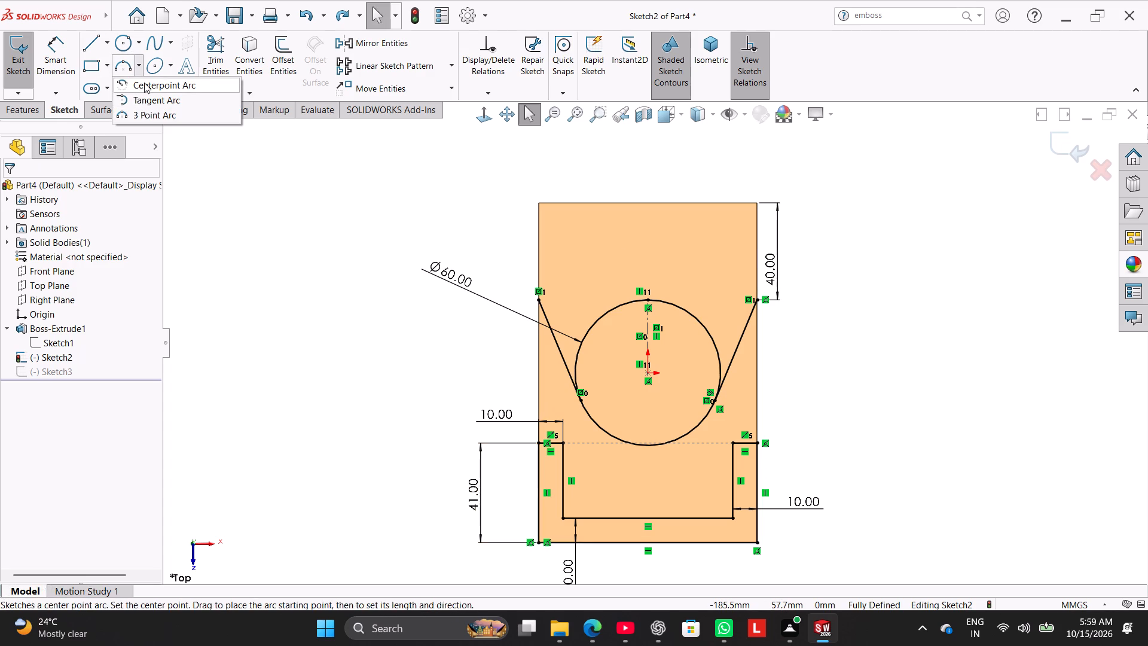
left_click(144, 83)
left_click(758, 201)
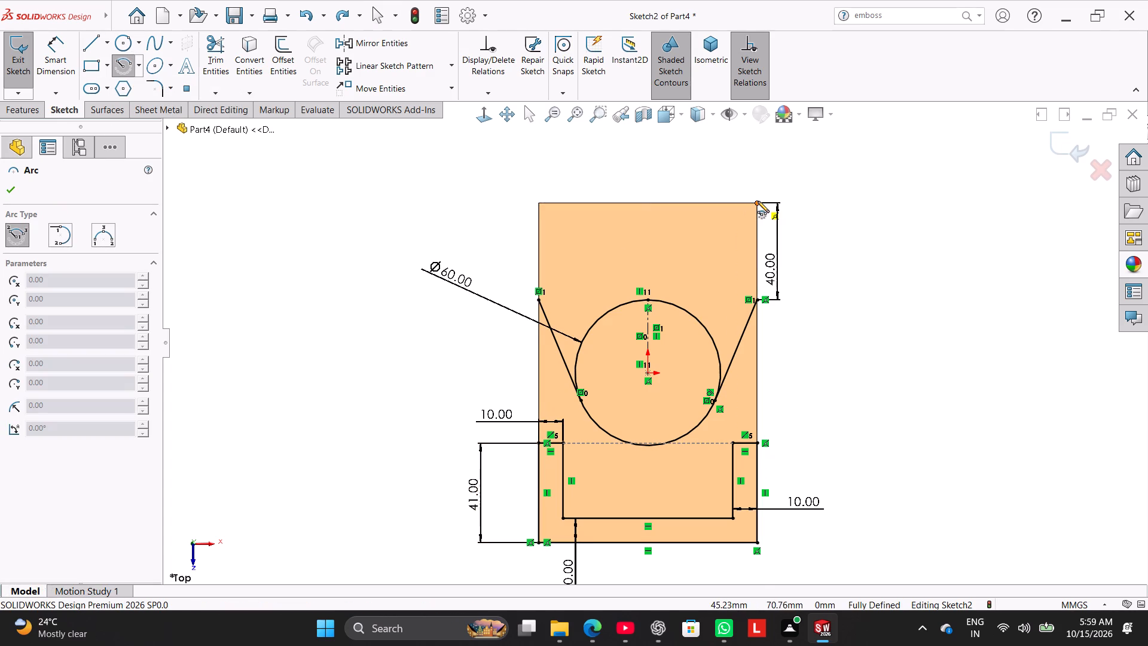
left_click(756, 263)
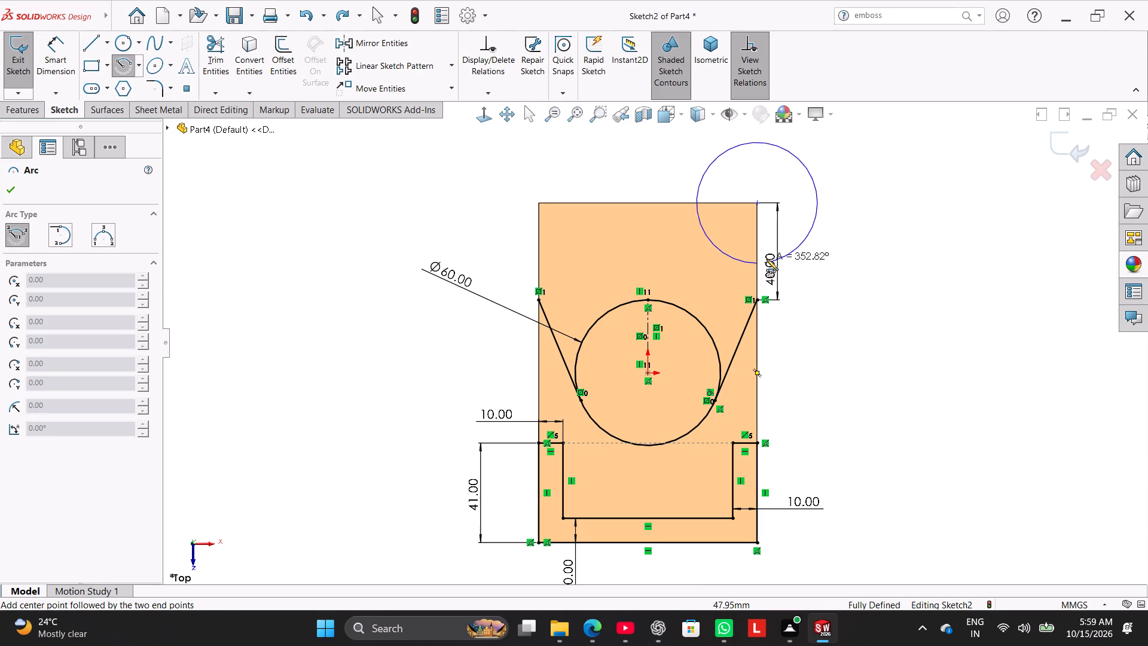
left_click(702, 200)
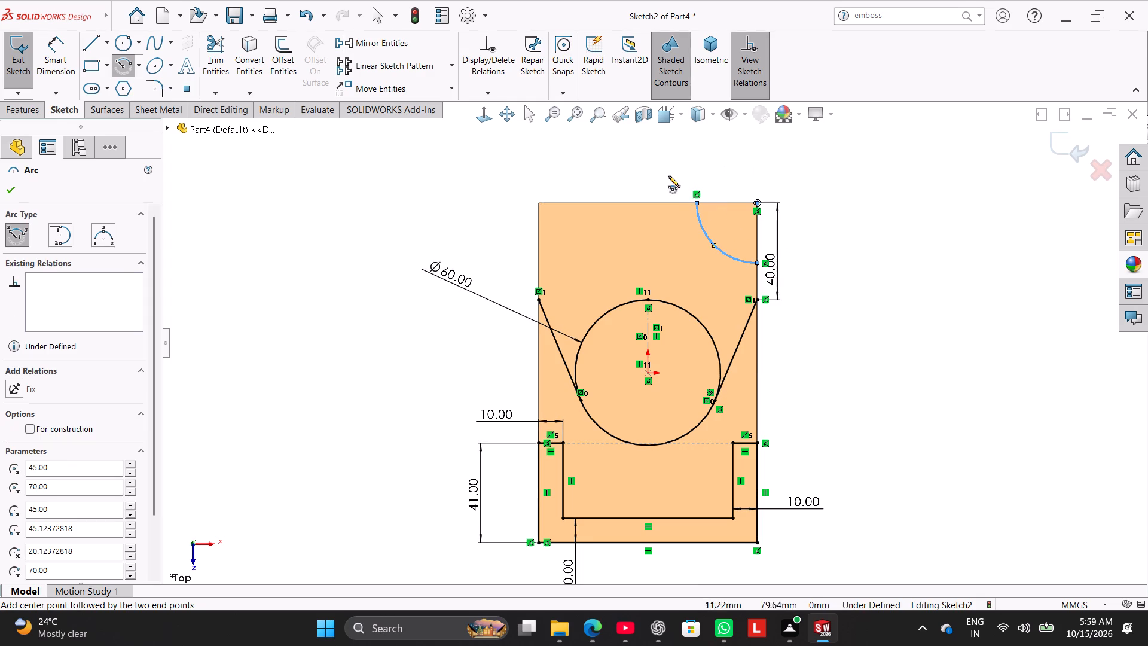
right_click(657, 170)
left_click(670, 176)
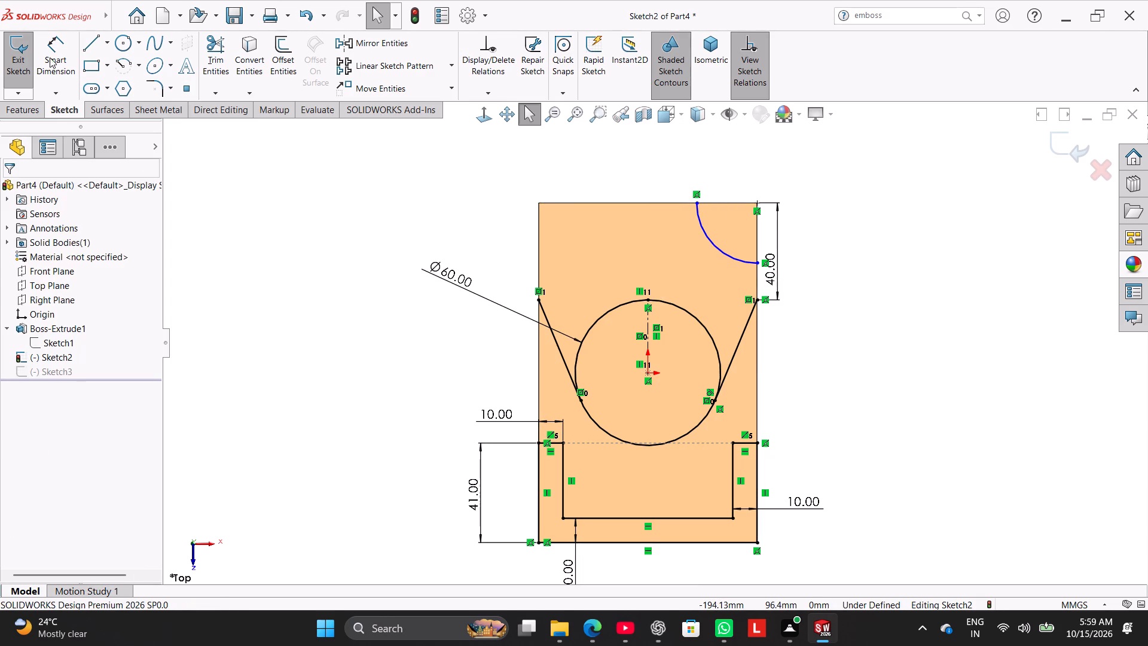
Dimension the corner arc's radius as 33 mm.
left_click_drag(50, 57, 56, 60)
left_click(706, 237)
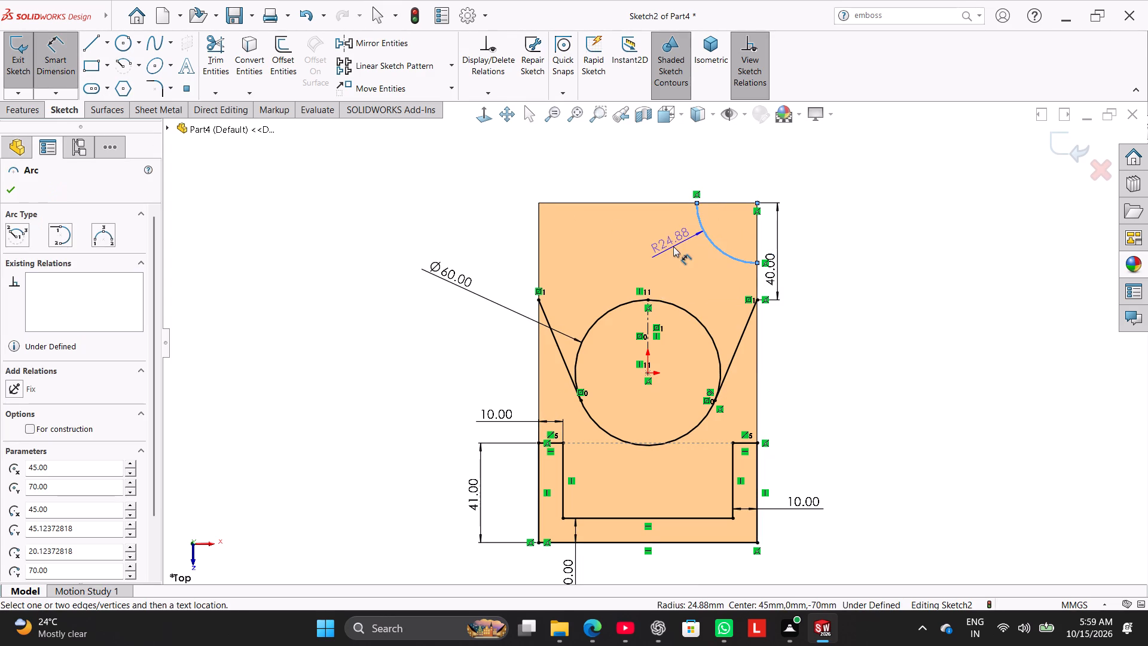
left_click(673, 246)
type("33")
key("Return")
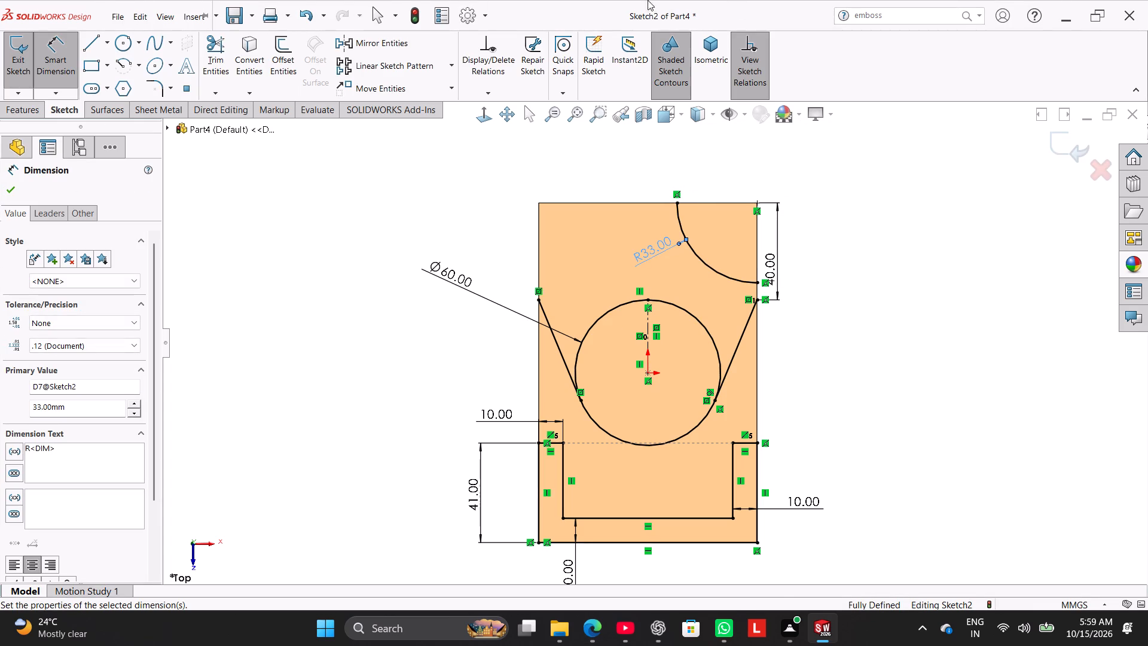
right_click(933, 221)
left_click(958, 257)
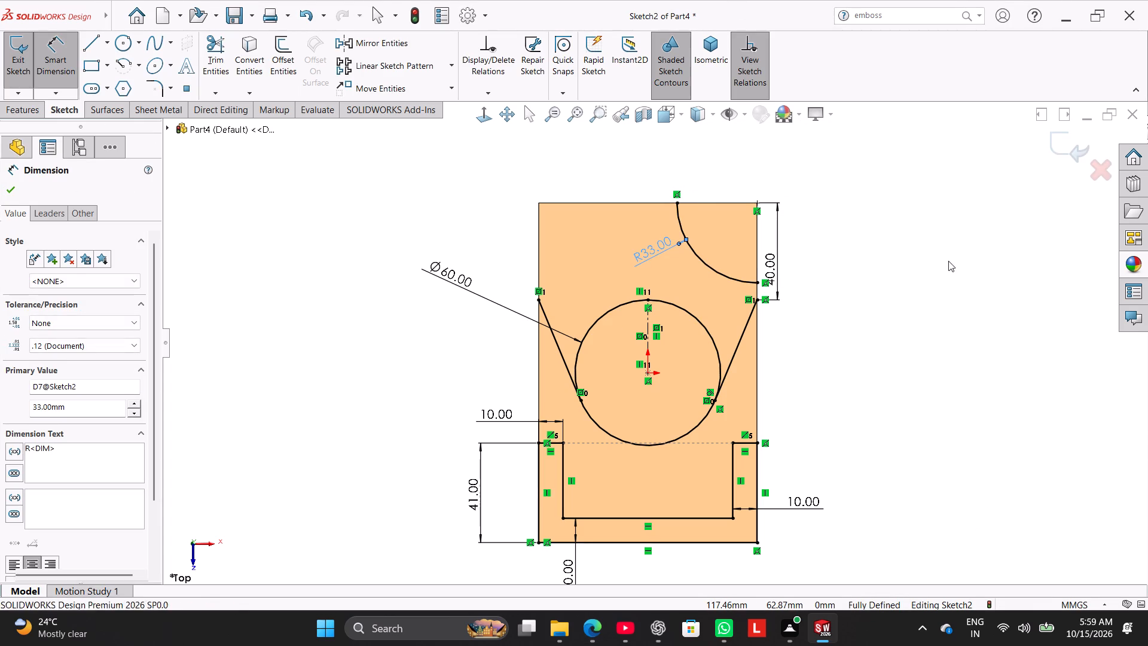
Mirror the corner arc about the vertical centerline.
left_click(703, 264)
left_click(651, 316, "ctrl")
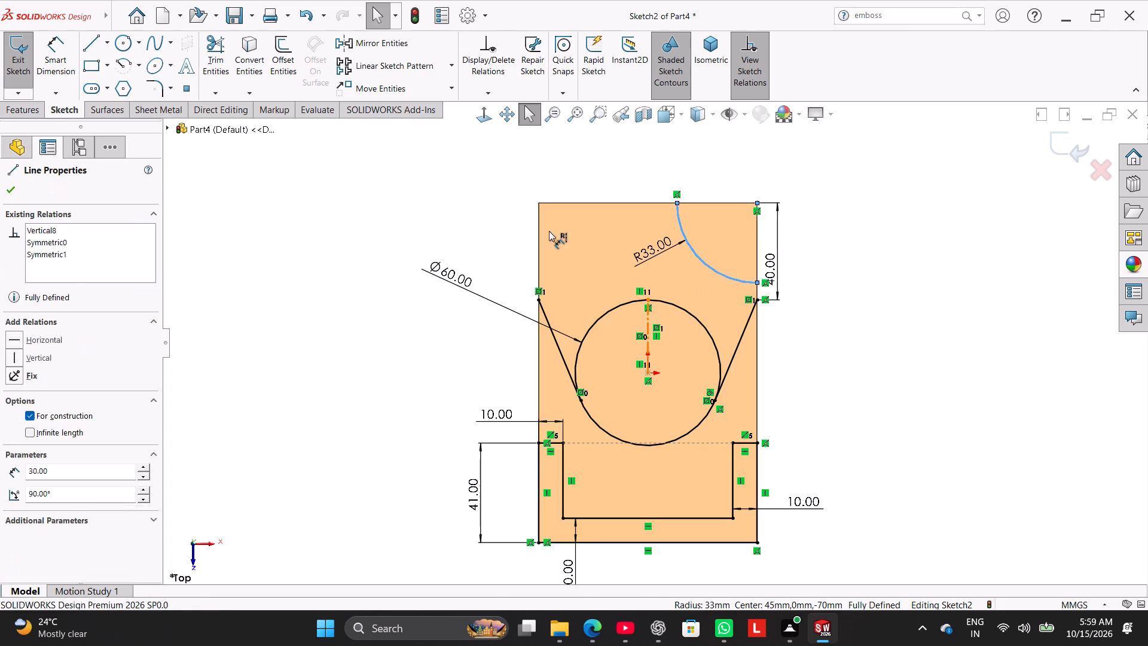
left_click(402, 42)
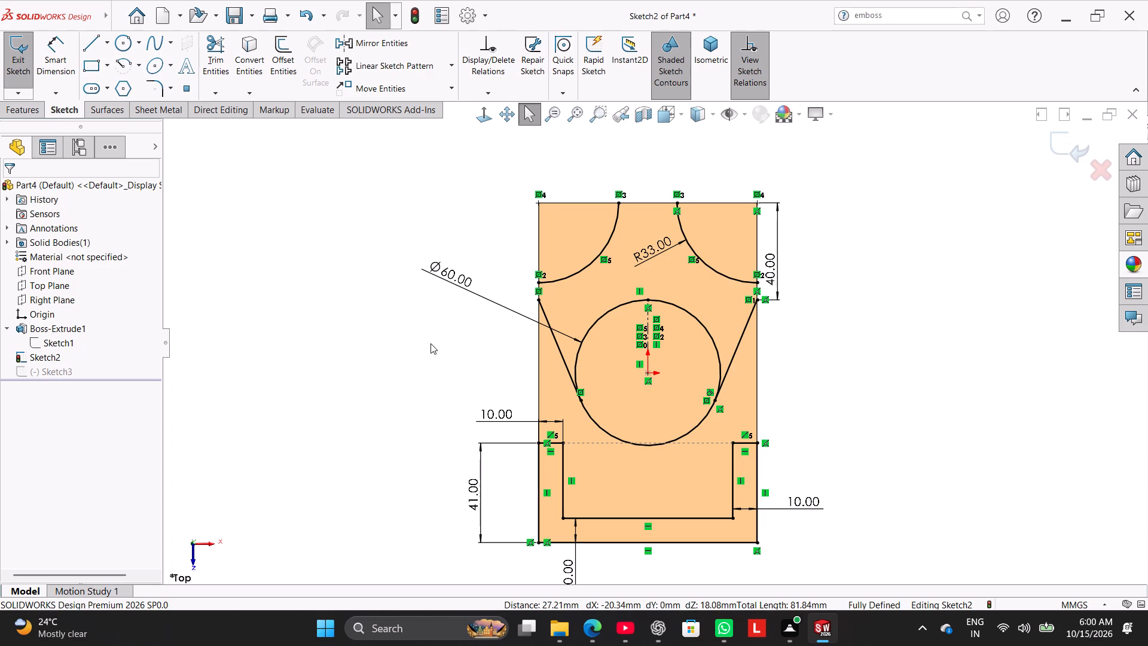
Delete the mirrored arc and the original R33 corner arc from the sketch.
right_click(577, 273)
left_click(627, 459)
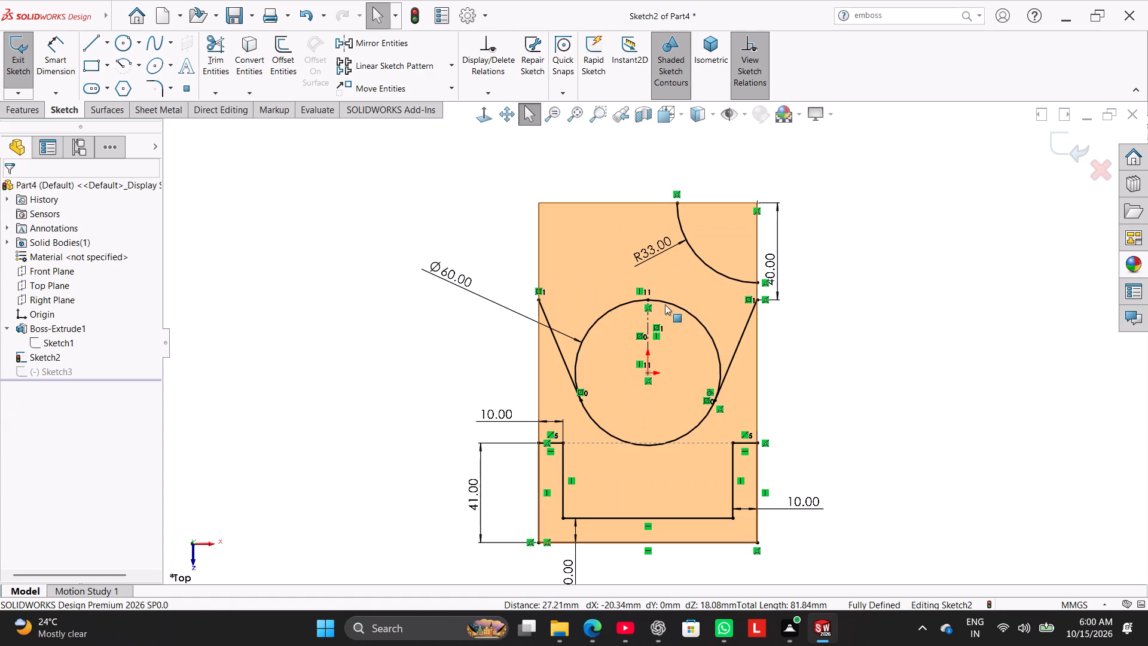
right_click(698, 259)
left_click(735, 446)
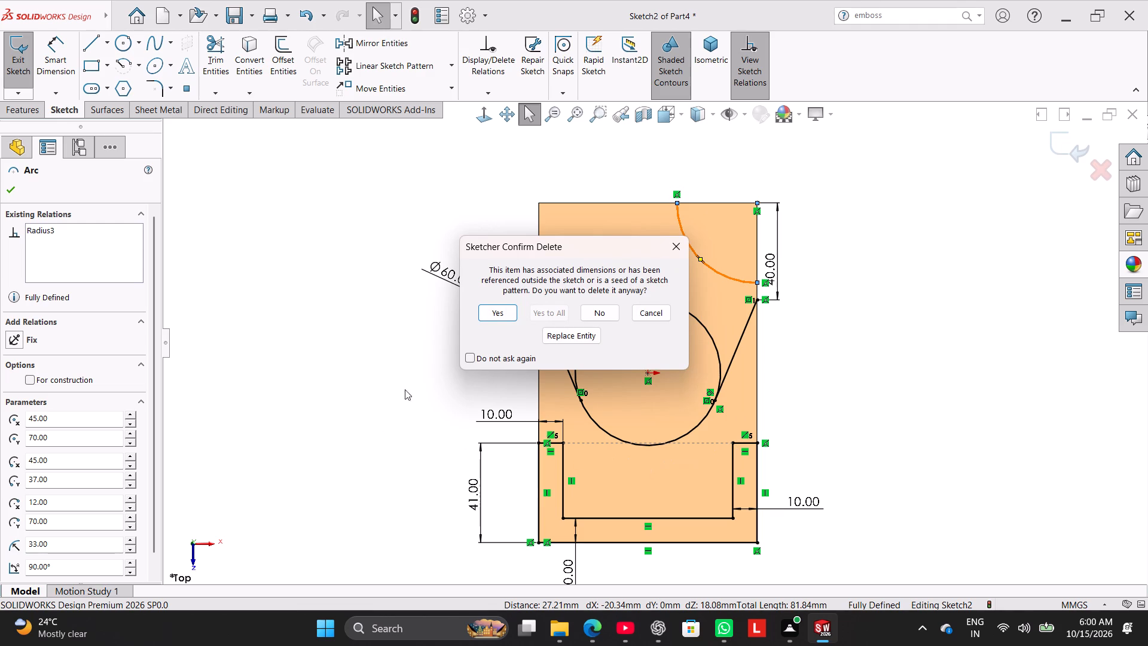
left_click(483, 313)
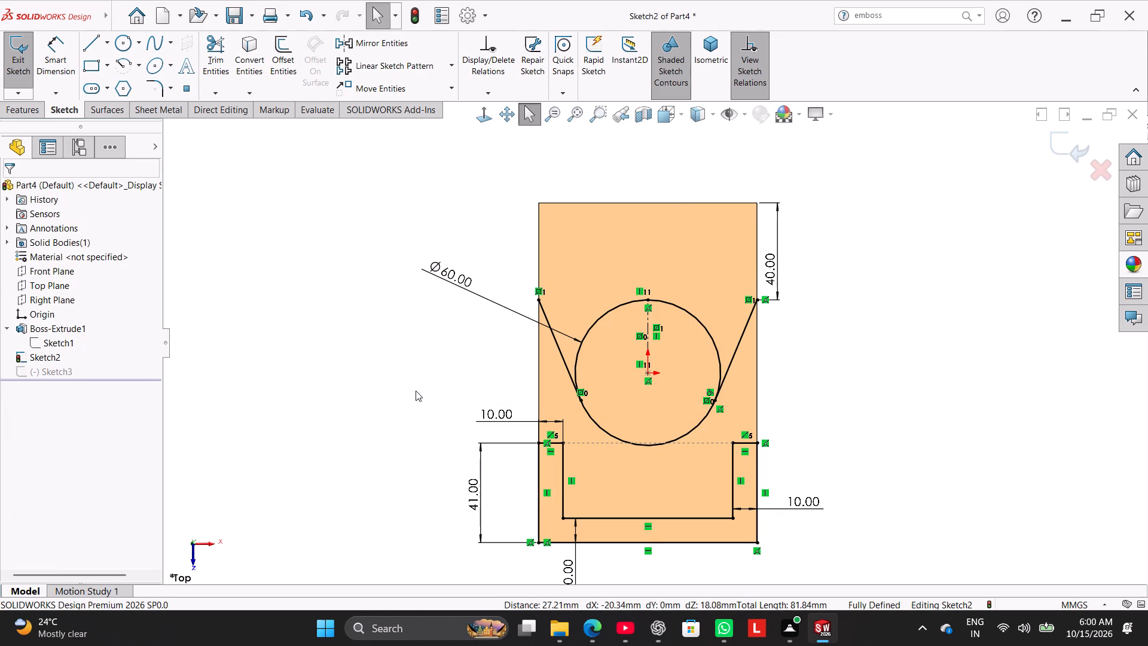
Draw connected 40, 90 and 40 mm lines along the plate's edges, from the left tangent line's upper end to the right one's.
left_click(100, 53)
left_click(536, 300)
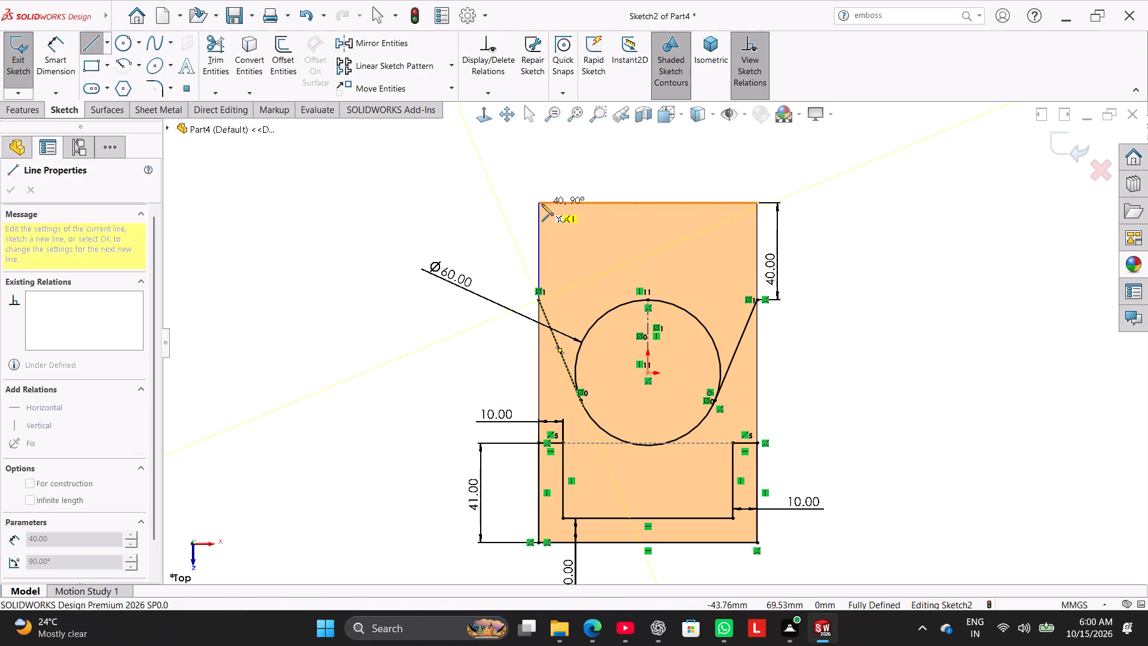
left_click(541, 203)
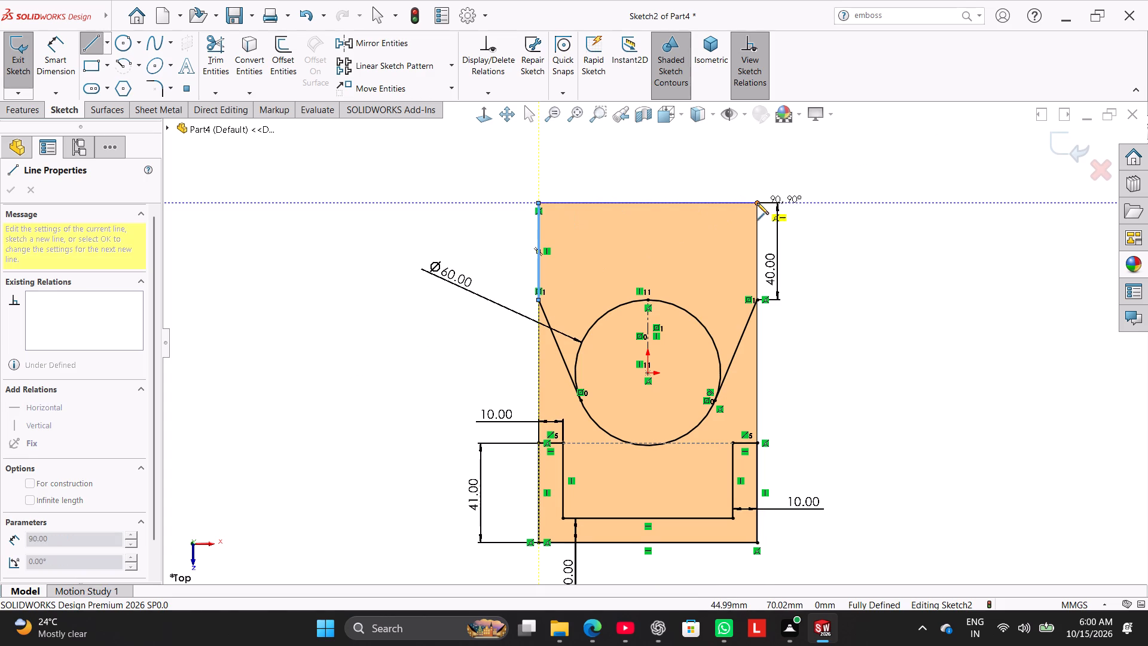
left_click(757, 203)
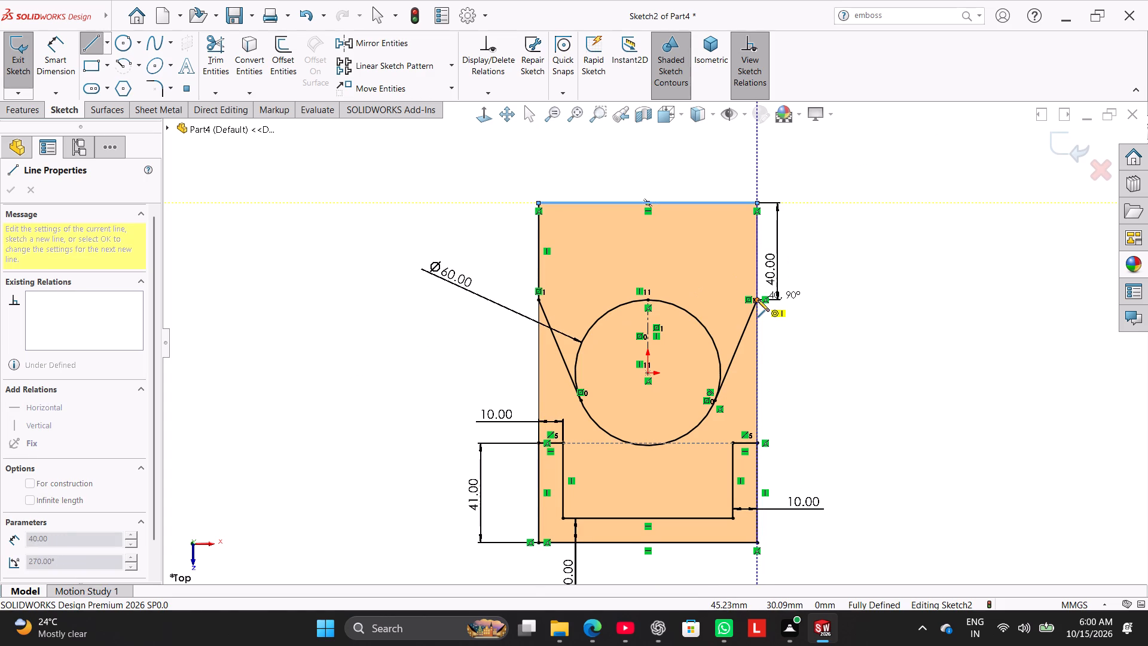
left_click(758, 300)
right_click(881, 178)
left_click(897, 190)
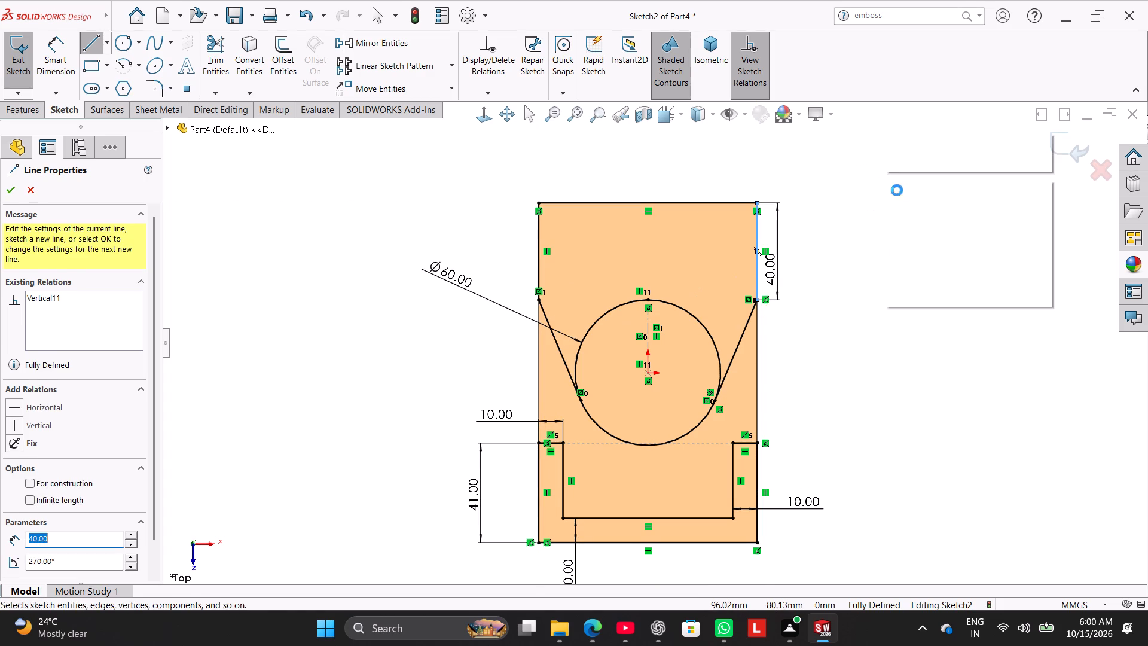
left_click(849, 232)
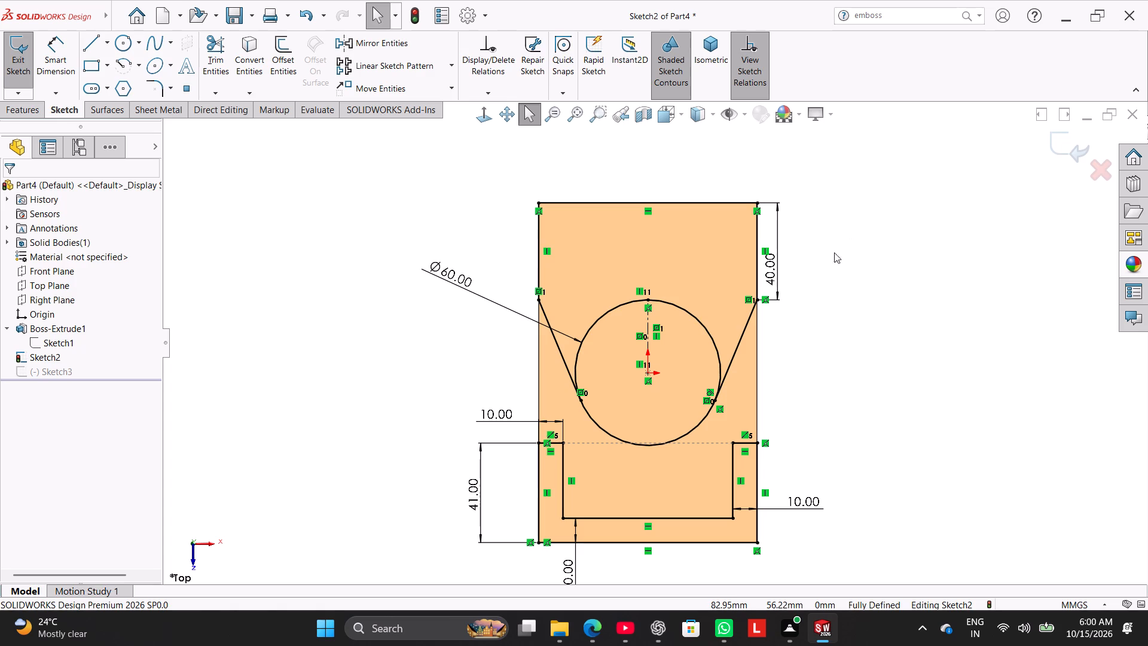
Extrude the 60 mm circle contour of the sketch upward 60 mm as a boss merged with the plate.
left_click(361, 354)
middle_click_drag(361, 353, 343, 308)
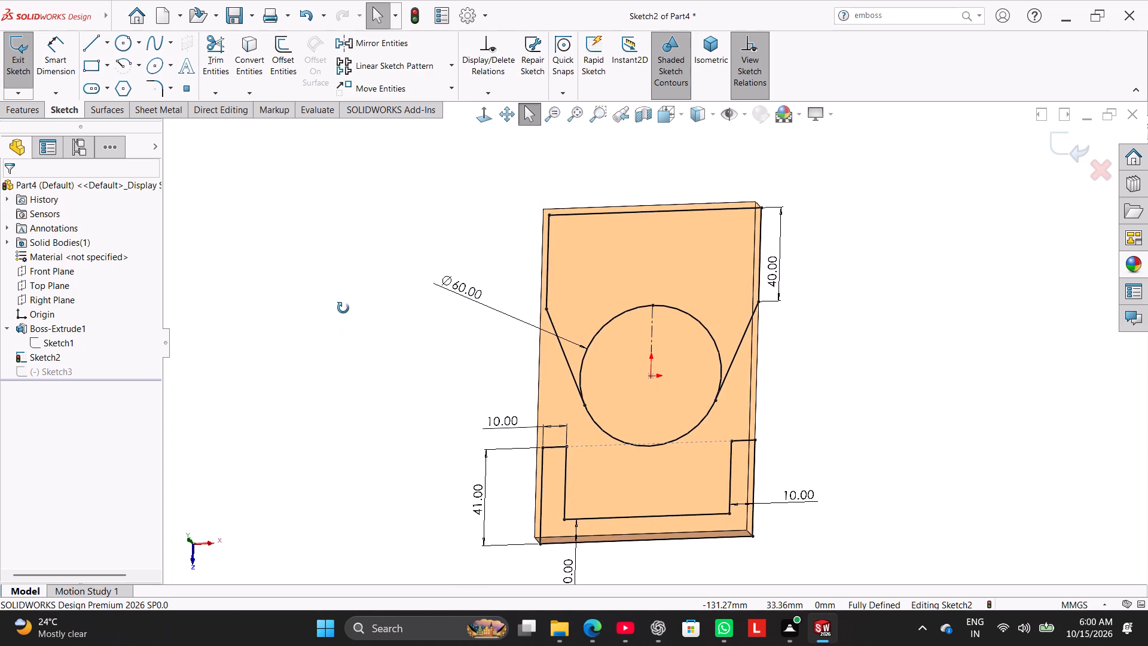
middle_click_drag(343, 308, 378, 346)
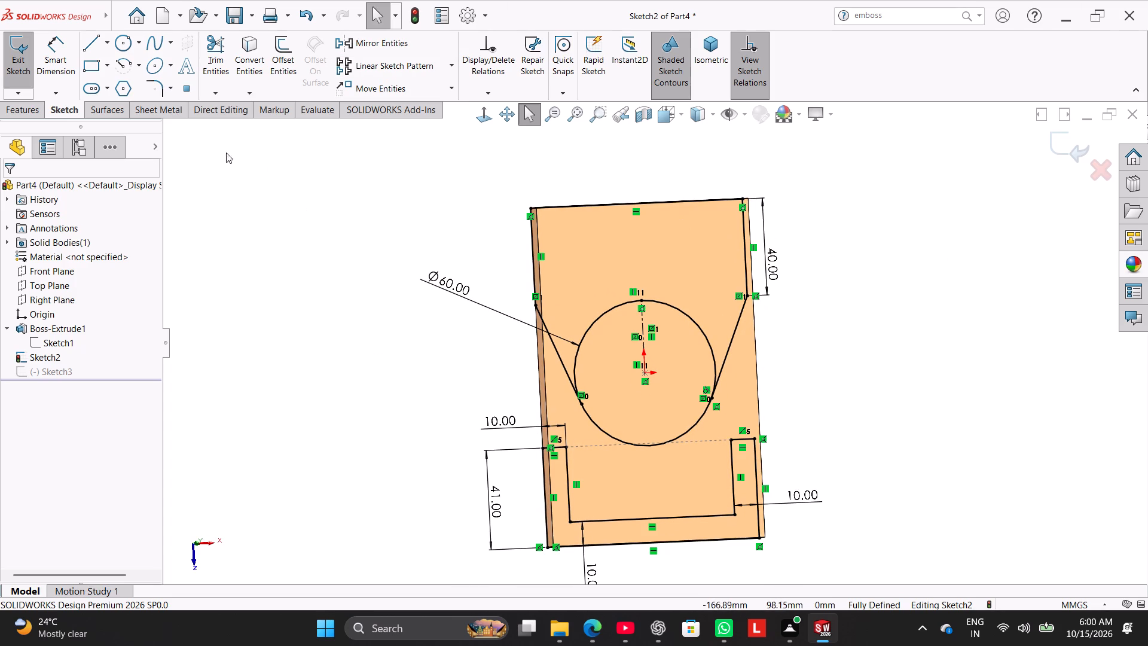
left_click(18, 113)
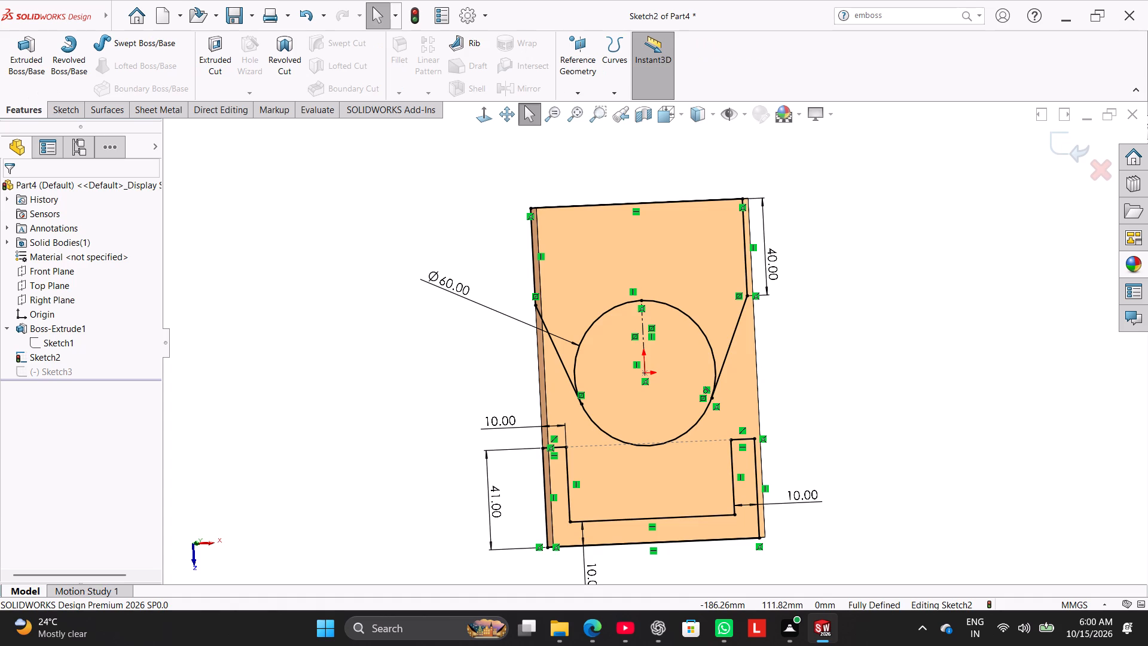
left_click(28, 62)
left_click(584, 395)
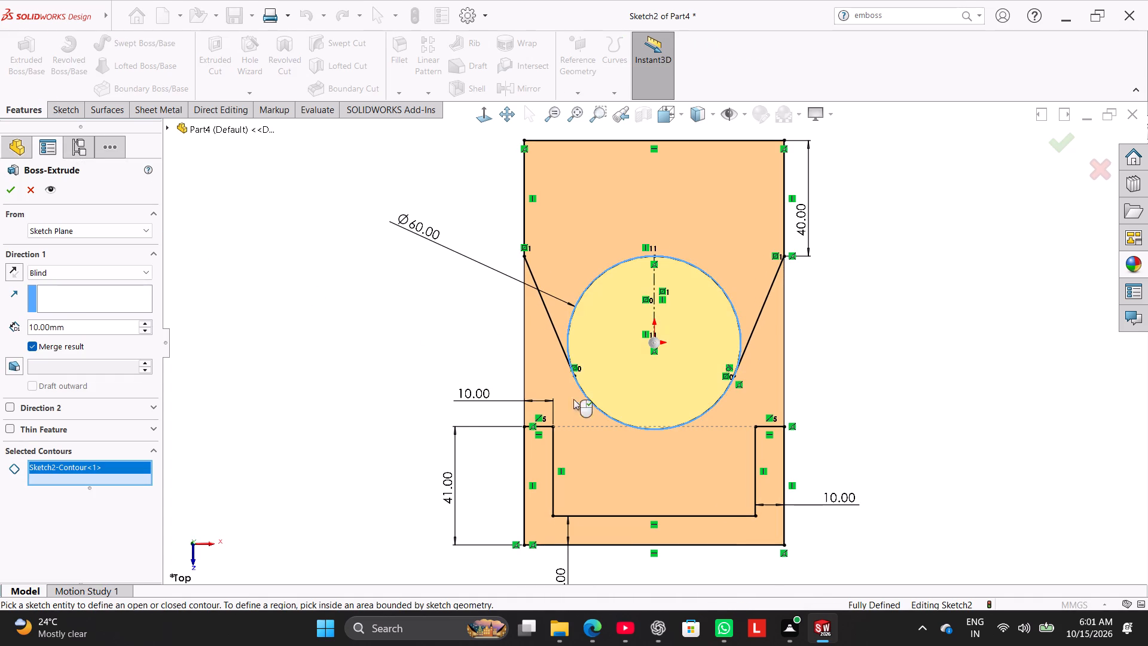
middle_click_drag(319, 386, 269, 240)
middle_click_drag(274, 339, 259, 290)
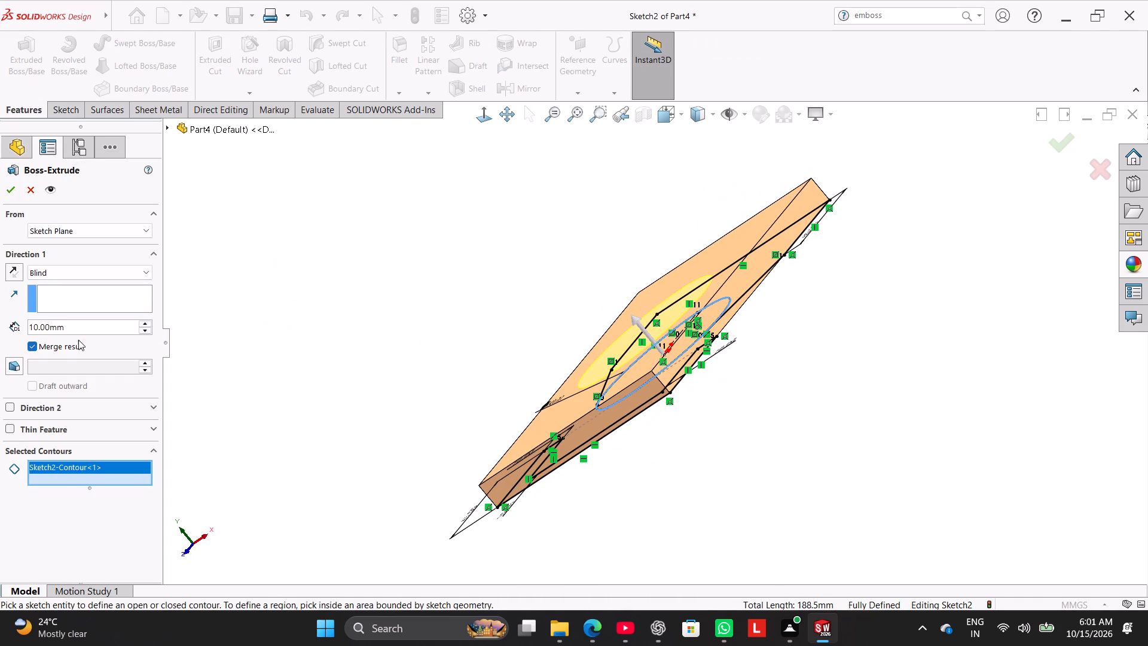
double_click(83, 327)
type("60")
key("Return")
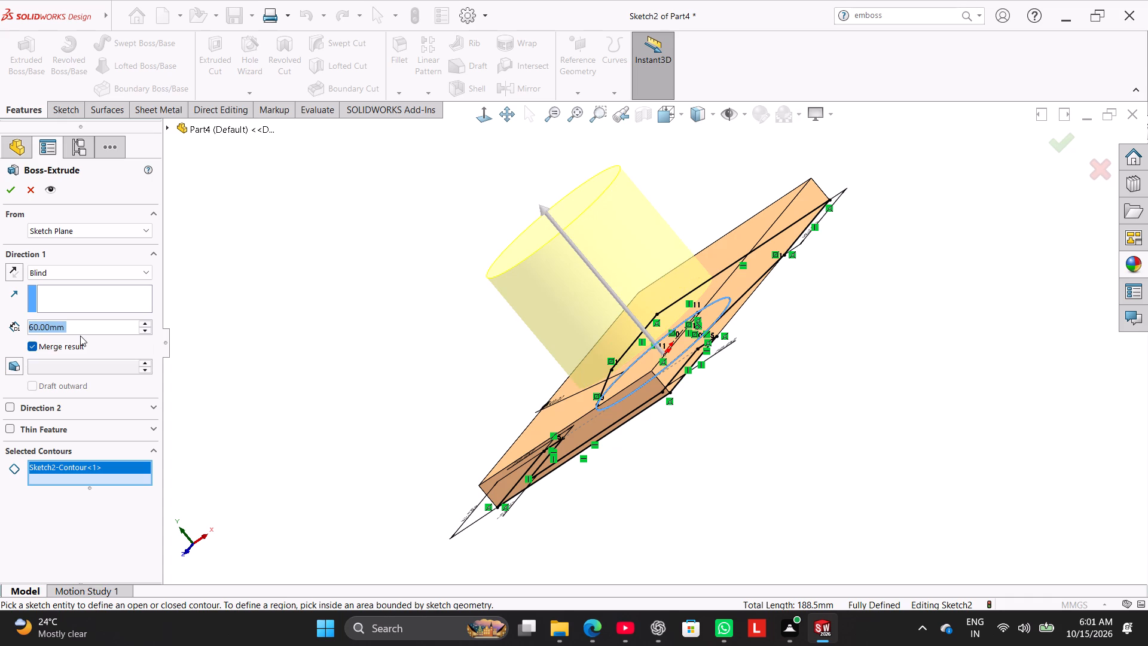
middle_click_drag(285, 385, 261, 352)
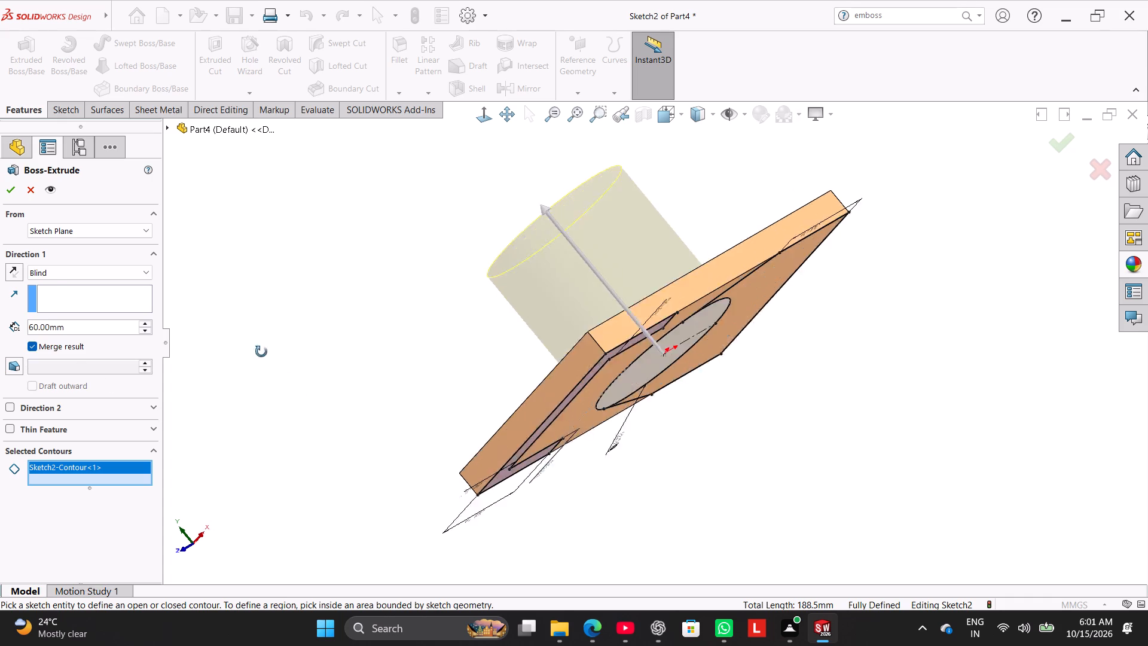
middle_click_drag(261, 352, 190, 454)
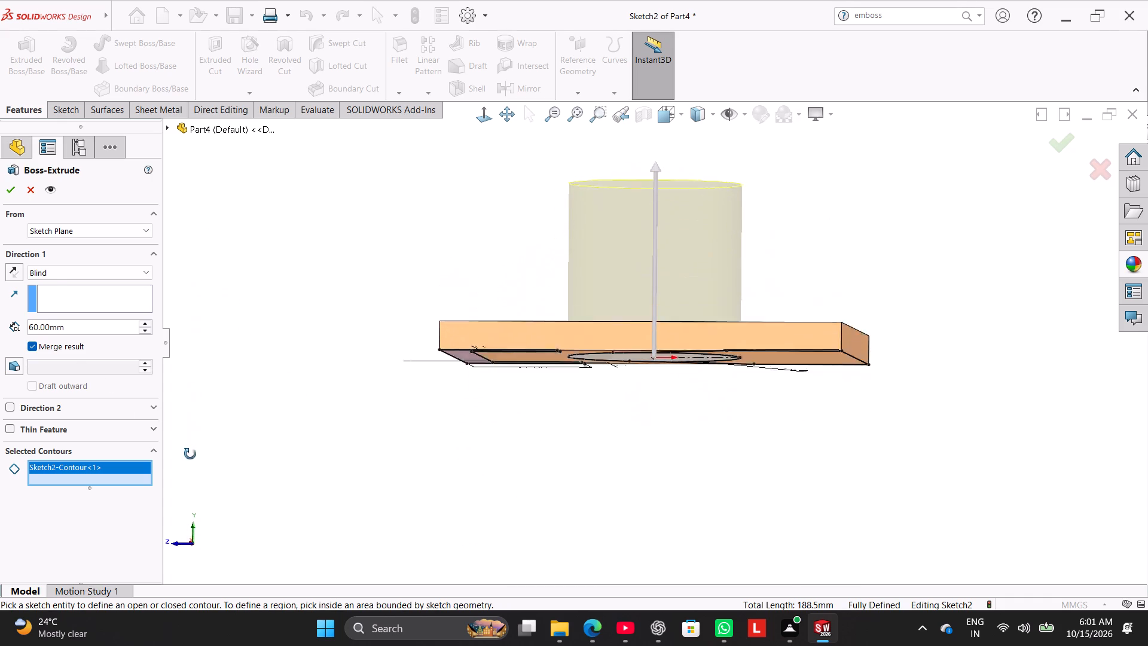
middle_click_drag(190, 454, 210, 495)
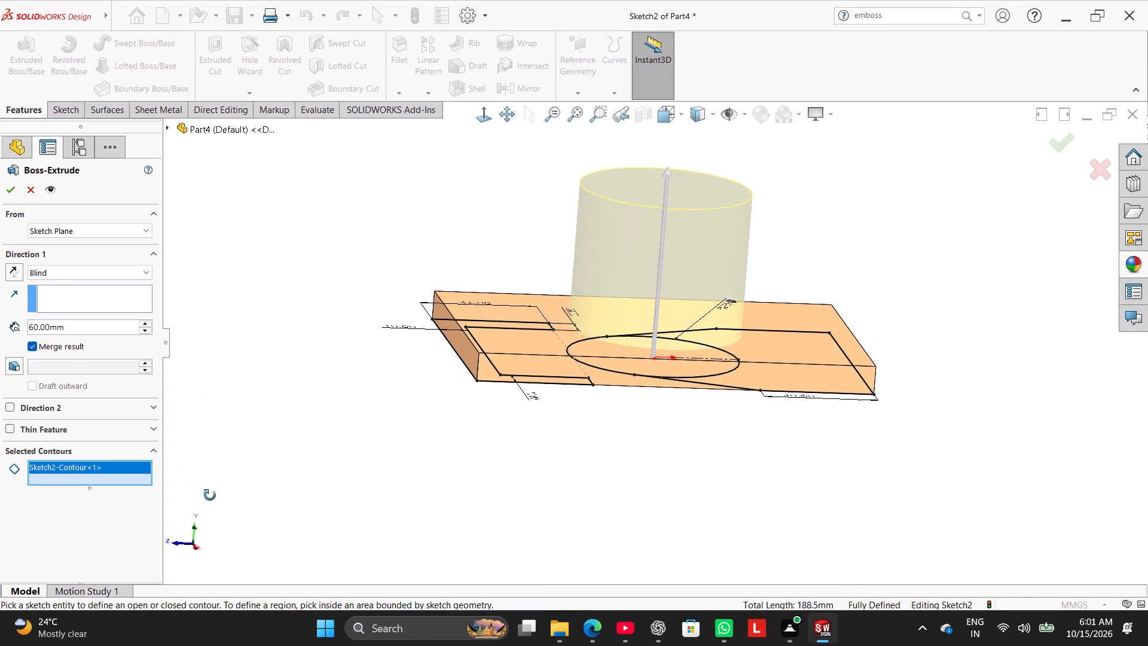
left_click(5, 198)
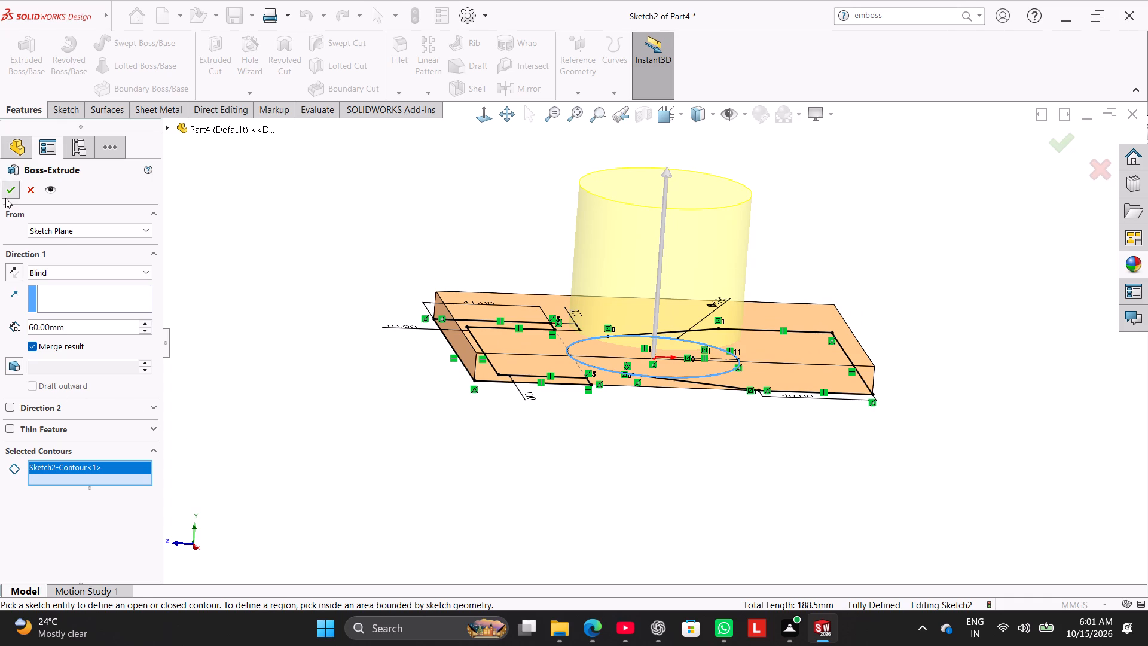
left_click(222, 349)
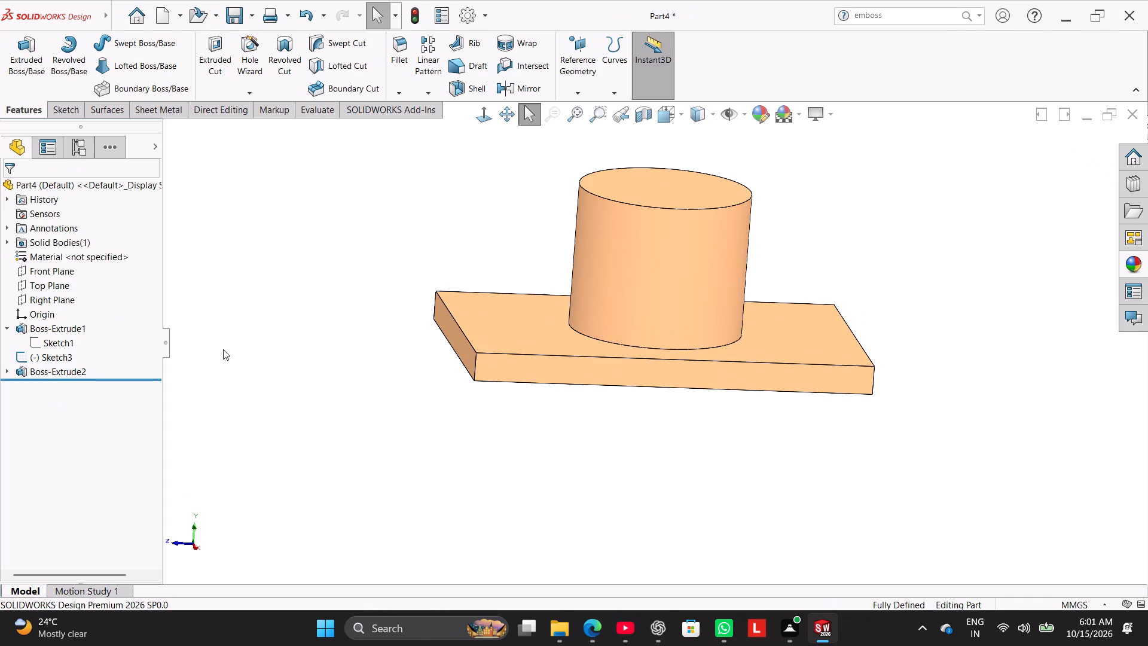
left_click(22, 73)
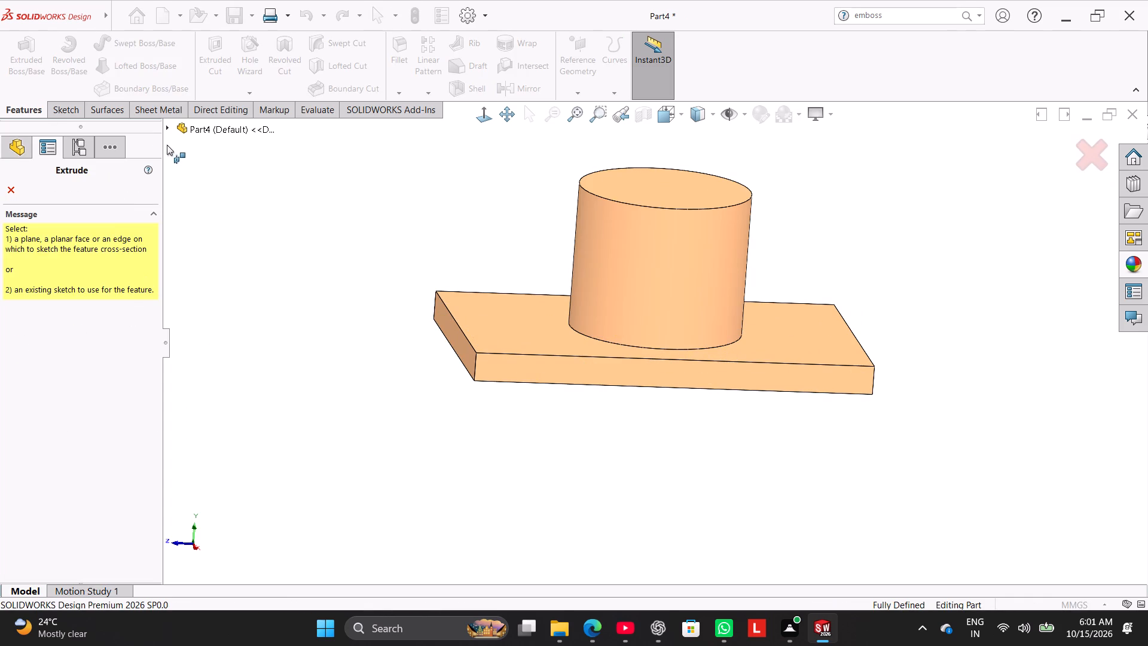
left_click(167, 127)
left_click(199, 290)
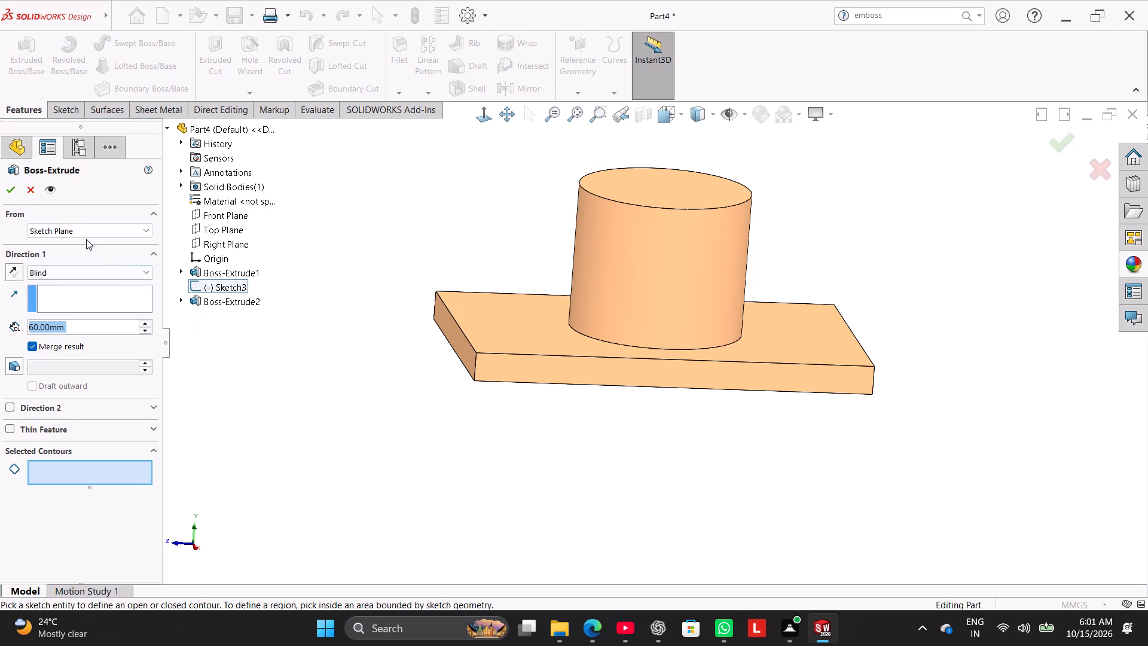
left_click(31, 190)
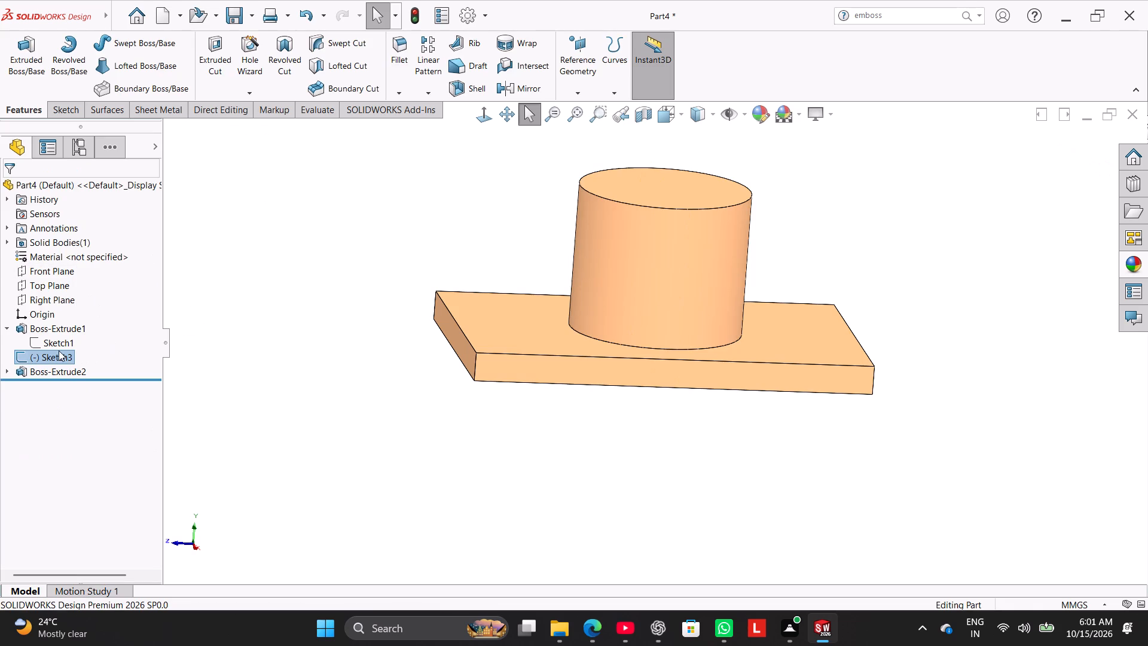
Open the leftover Sketch3 for editing and exit it without drawing anything.
left_click(59, 351)
left_click(170, 356)
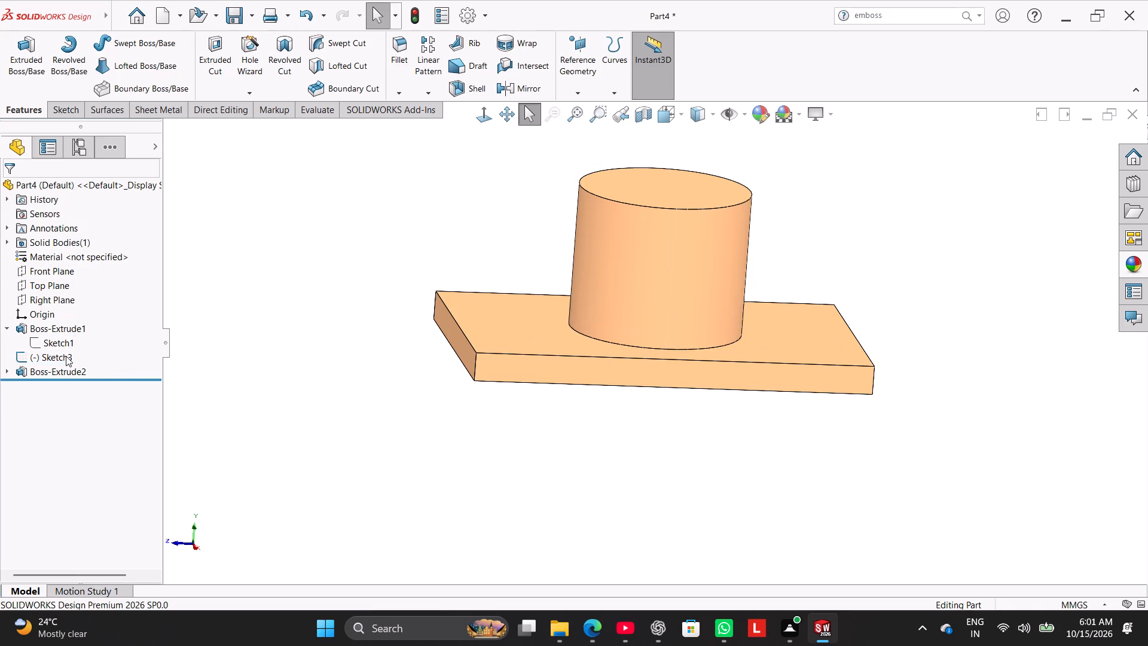
right_click(66, 356)
left_click(66, 356)
double_click(66, 356)
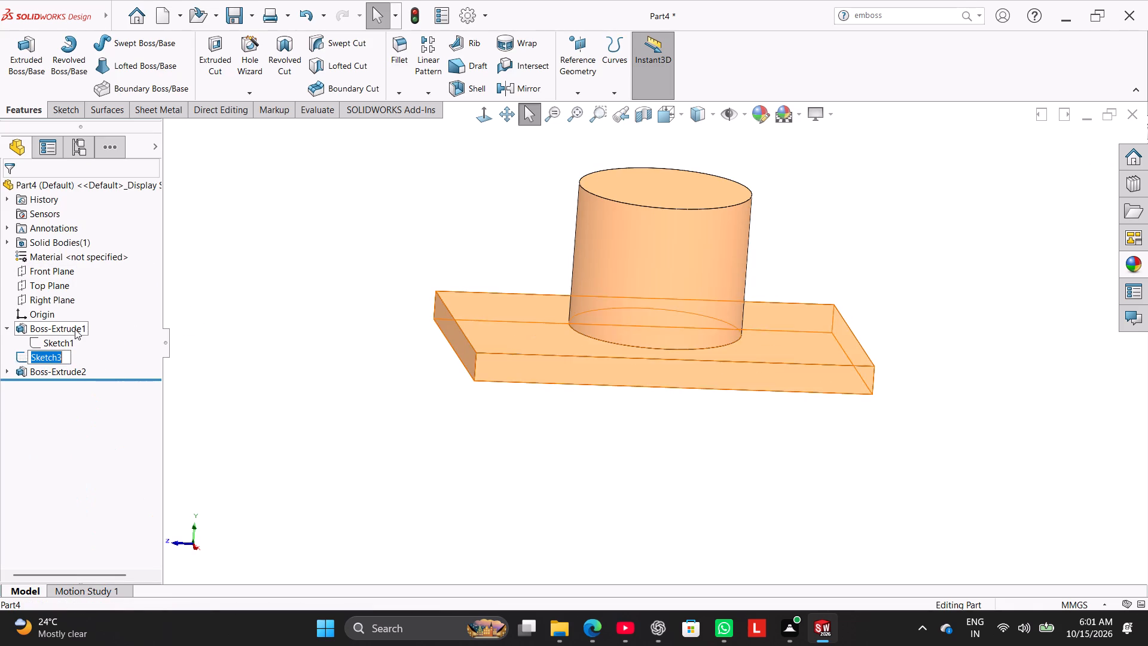
left_click(121, 358)
left_click(37, 356)
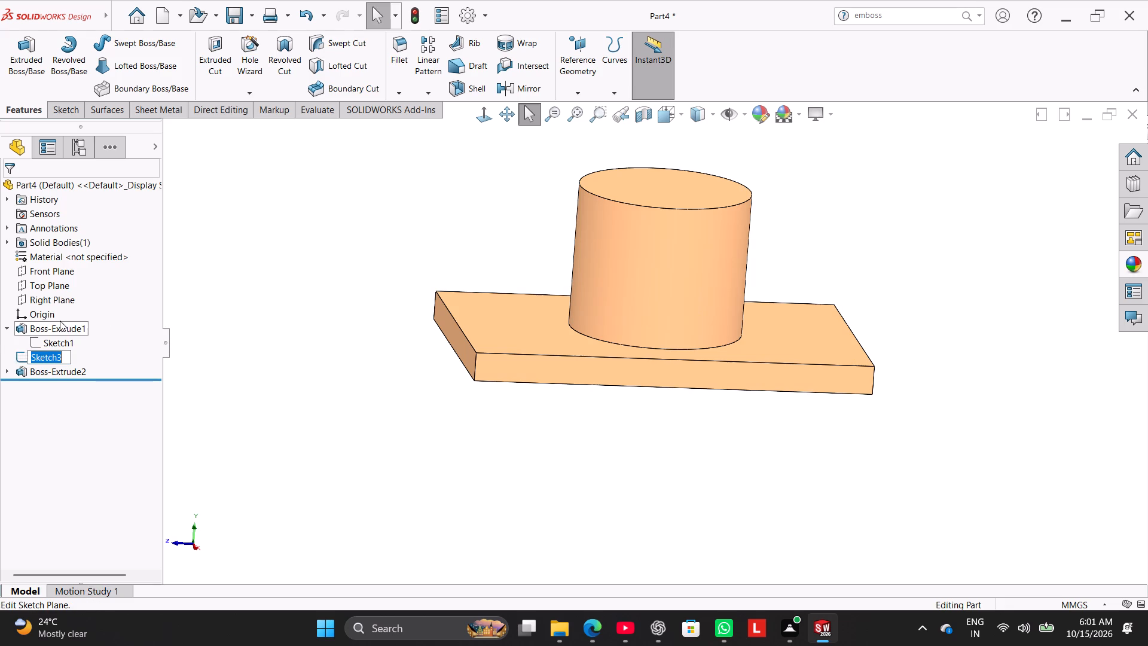
left_click(97, 347)
left_click(62, 351)
left_click(71, 319)
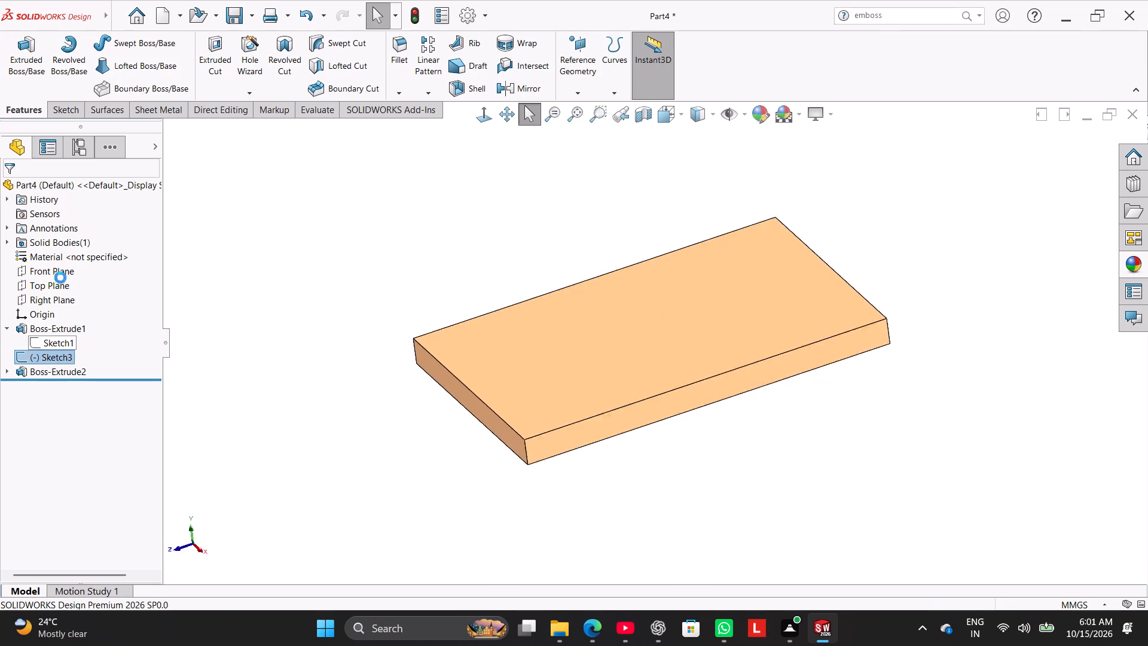
left_click(22, 71)
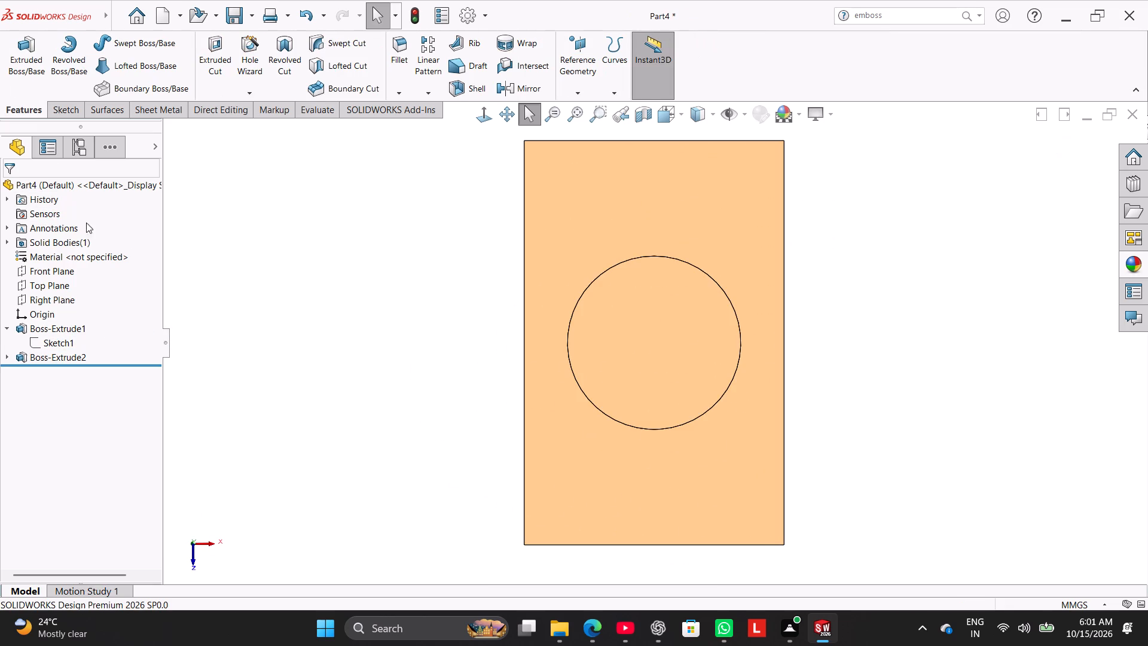
Extrude Sketch2's U-profile region and the upper region bounded by the tangent lines and circle 40 mm, merged with the body.
left_click(65, 340)
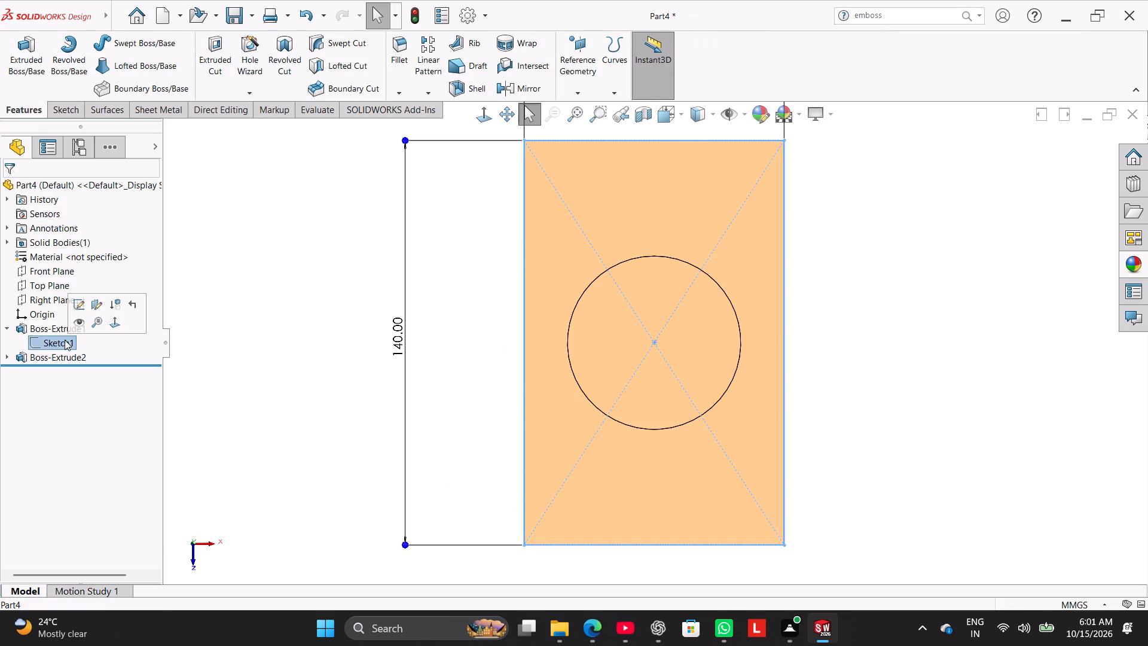
left_click(8, 328)
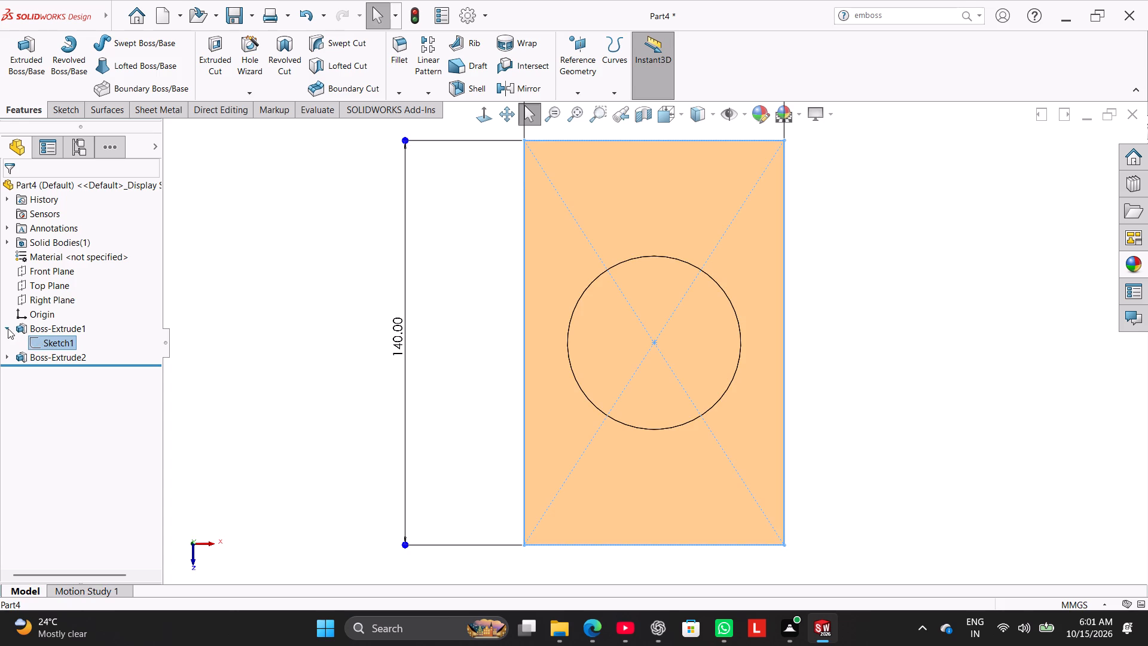
left_click(10, 341)
left_click(42, 353)
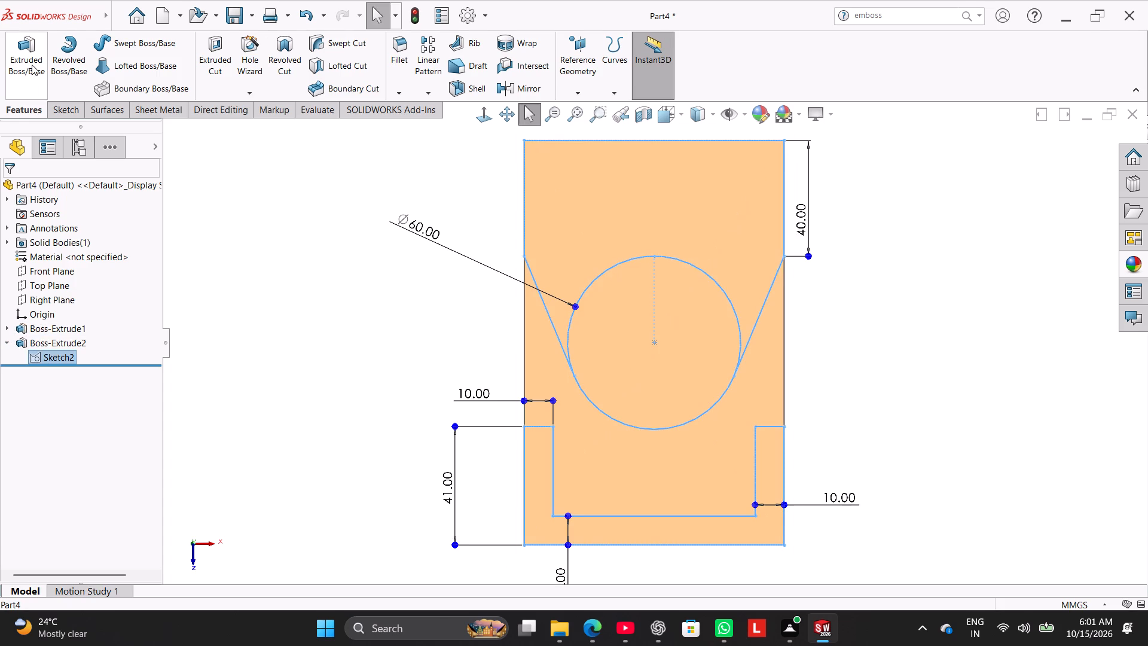
left_click(26, 50)
left_click(117, 467)
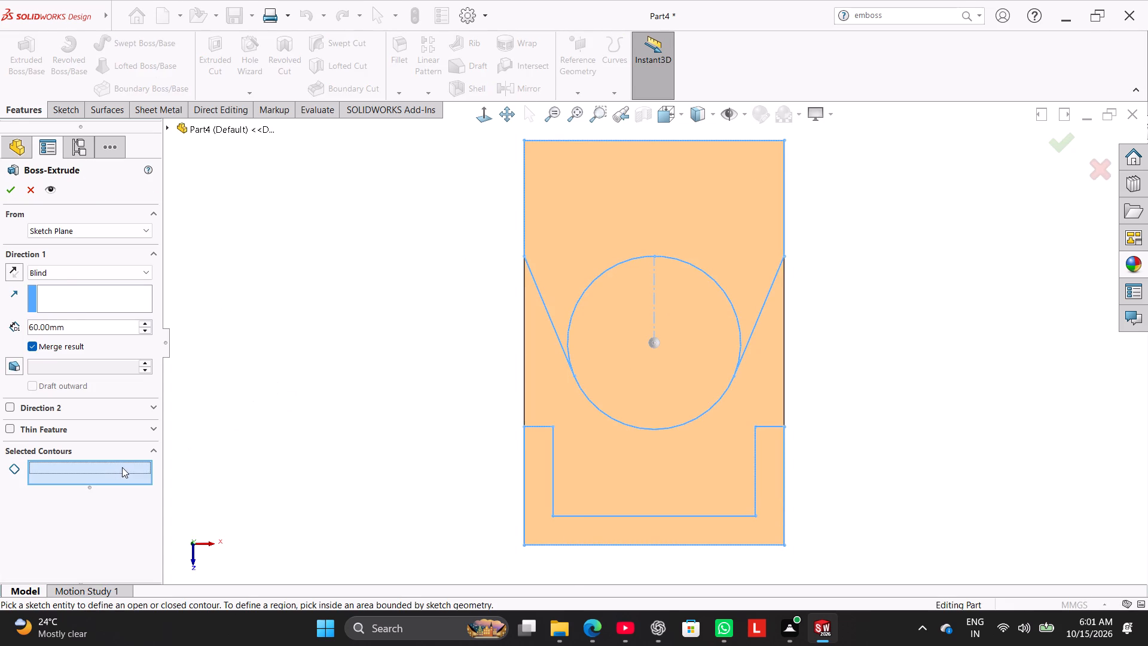
right_click_drag(296, 452, 354, 361)
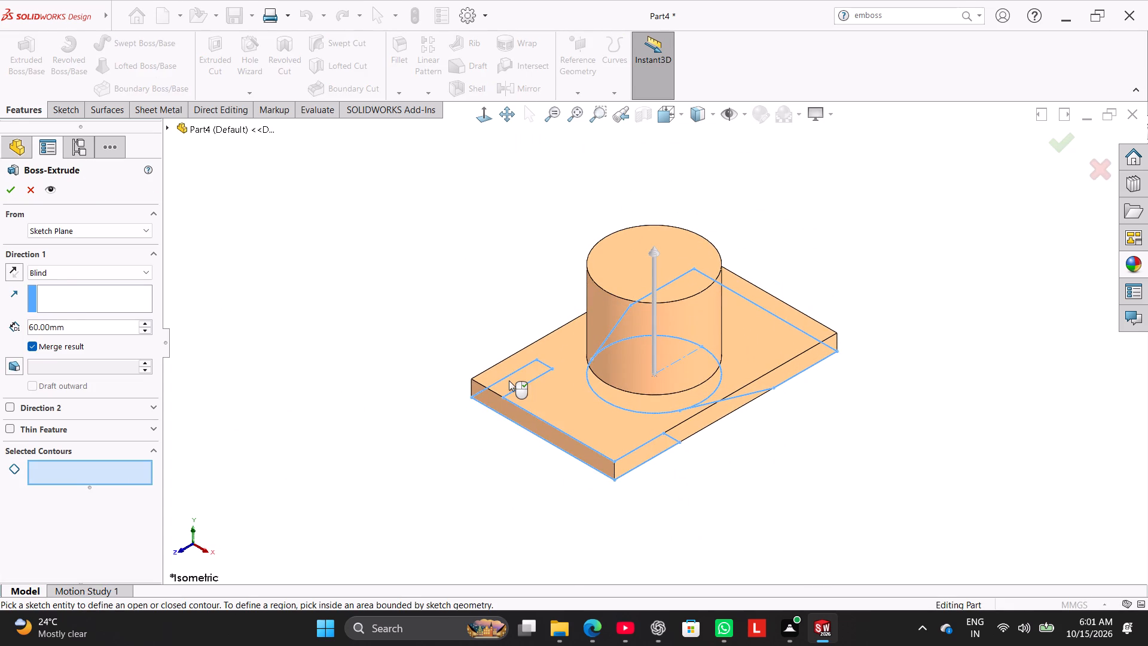
left_click(494, 395)
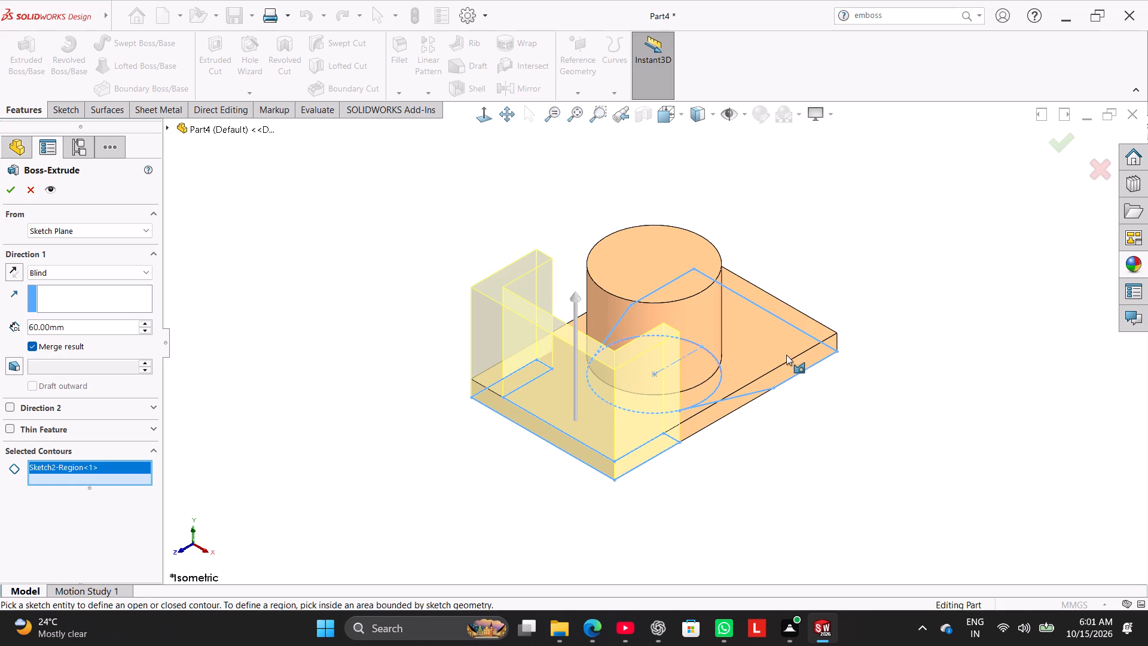
left_click(774, 349)
middle_click_drag(505, 373, 436, 480)
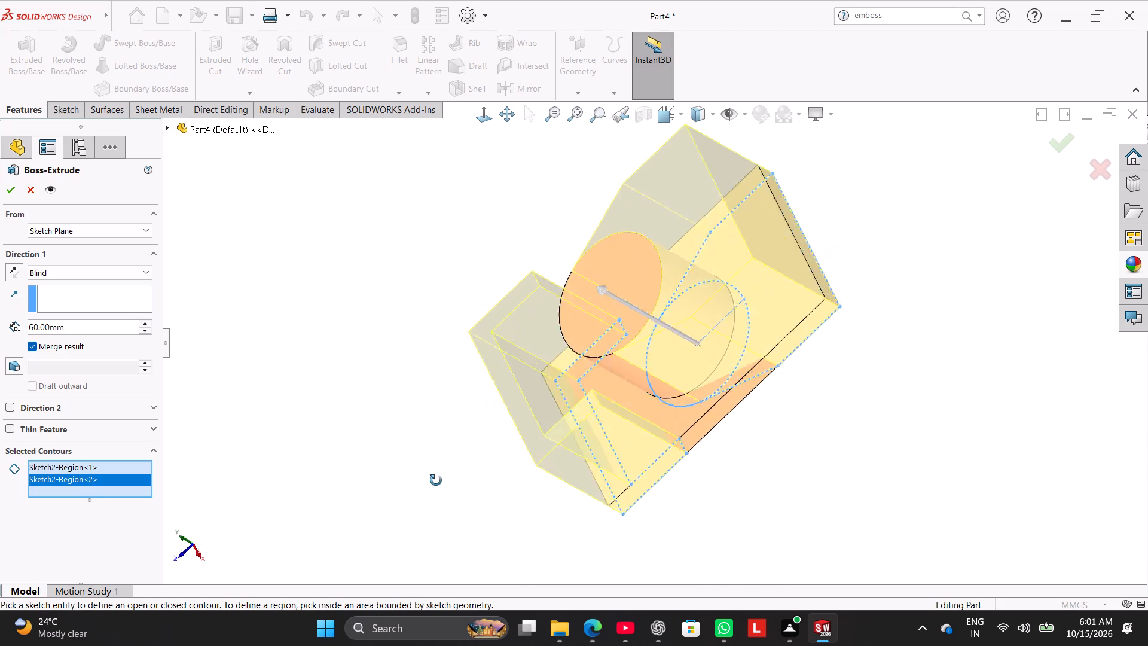
middle_click_drag(436, 480, 491, 412)
middle_click_drag(802, 377, 835, 314)
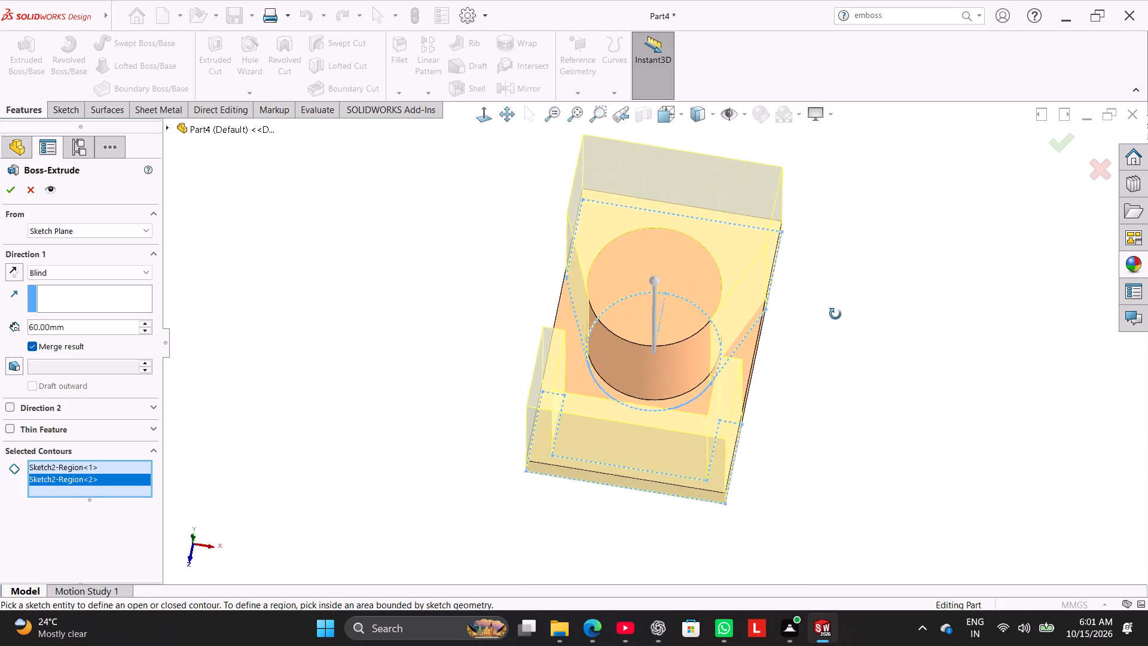
middle_click_drag(835, 314, 729, 375)
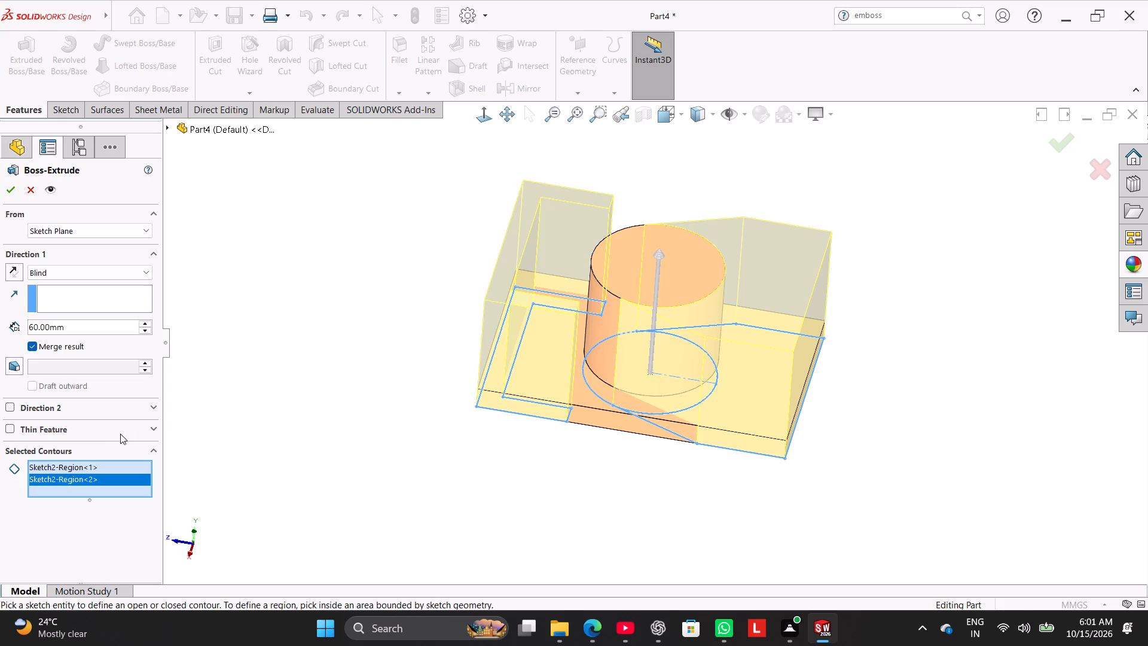
double_click(75, 326)
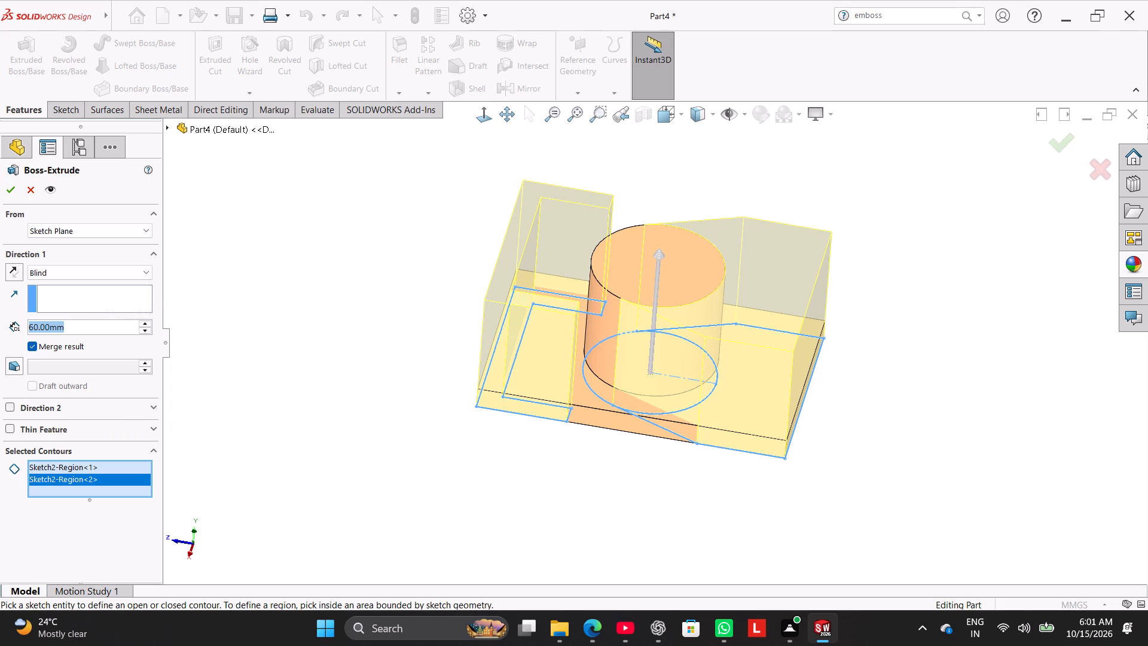
type("40")
key("Return")
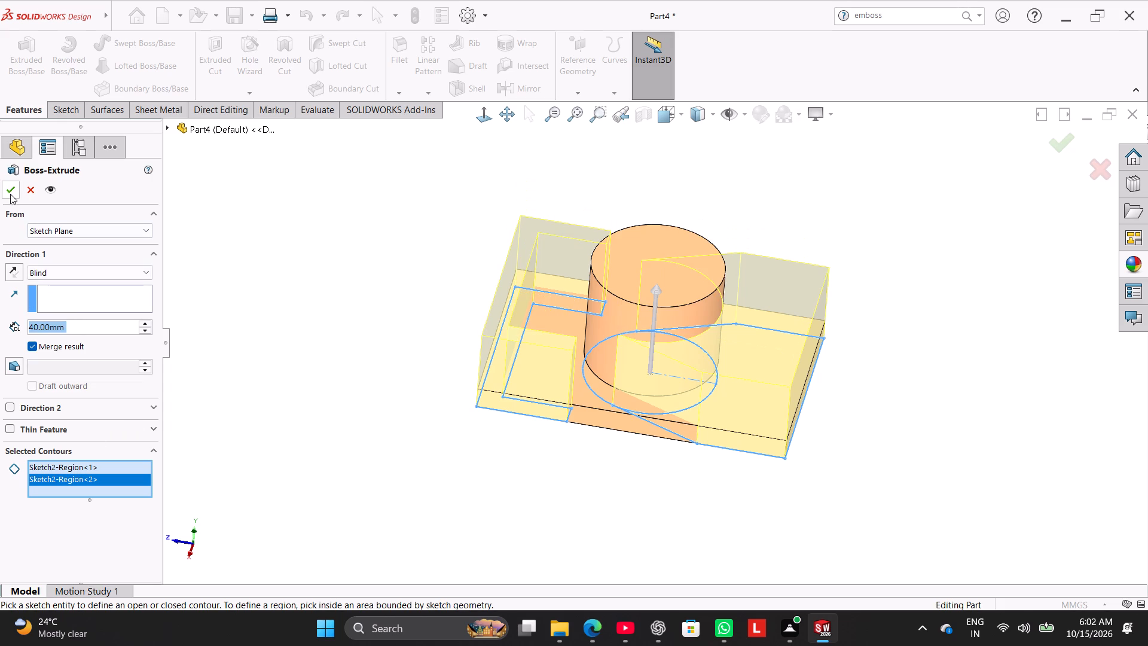
left_click(10, 194)
right_click_drag(287, 355, 449, 285)
left_click(328, 368)
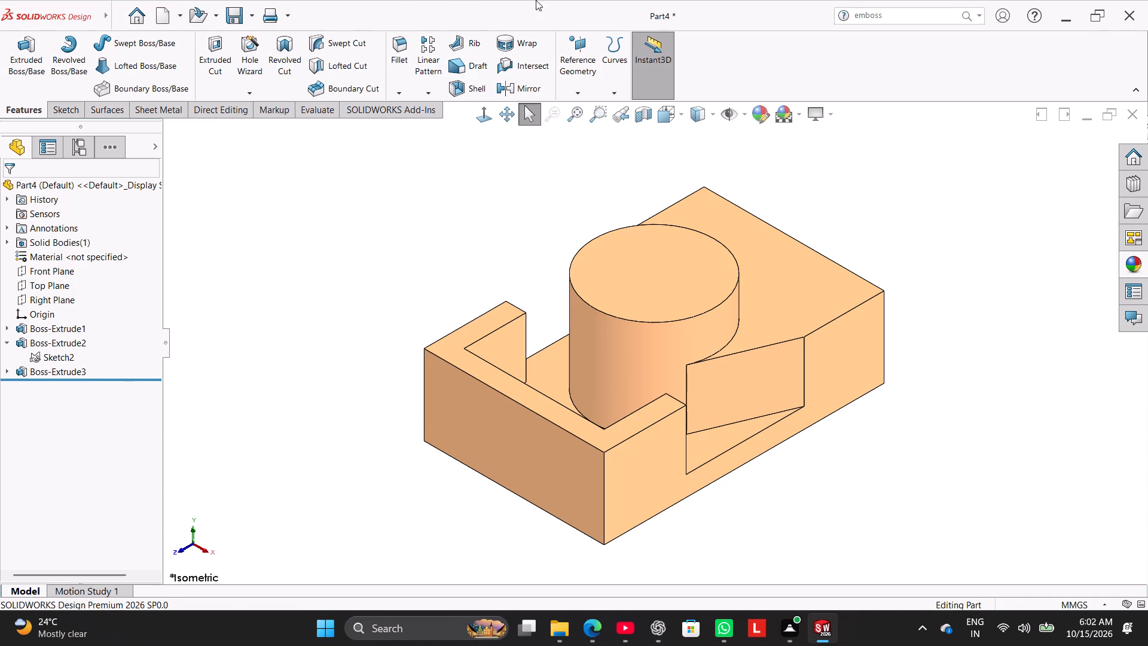
left_click(357, 294)
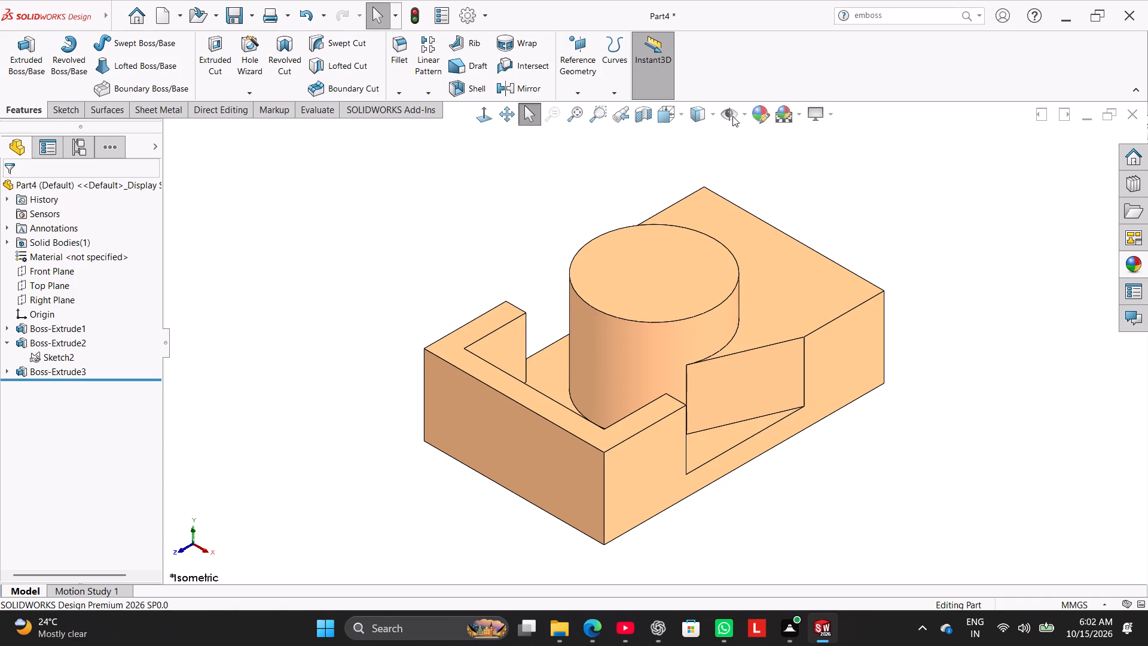
Fillet the body's four vertical outer corner edges with a symmetric 10 mm radius.
left_click(406, 50)
left_click(25, 247)
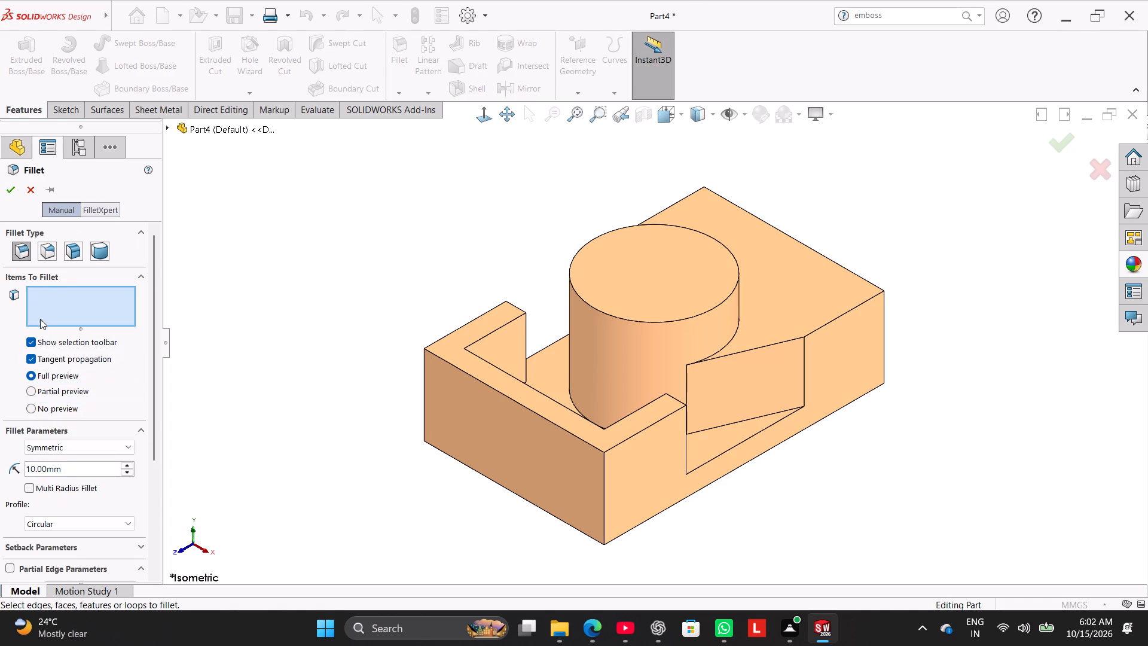
left_click(425, 364)
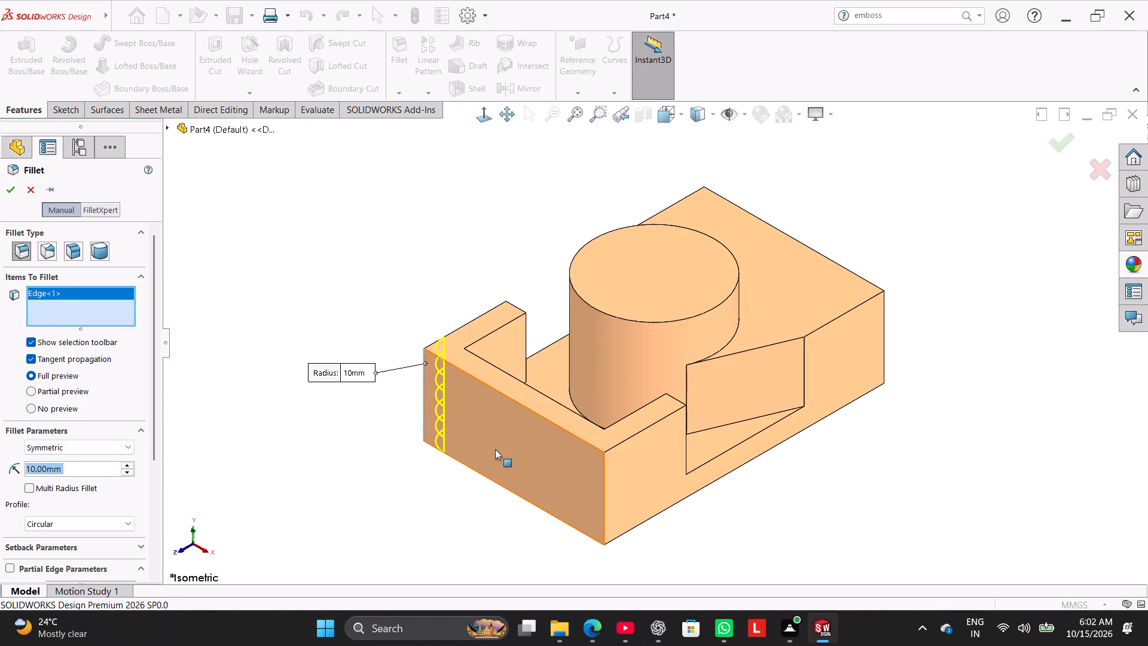
left_click(602, 497)
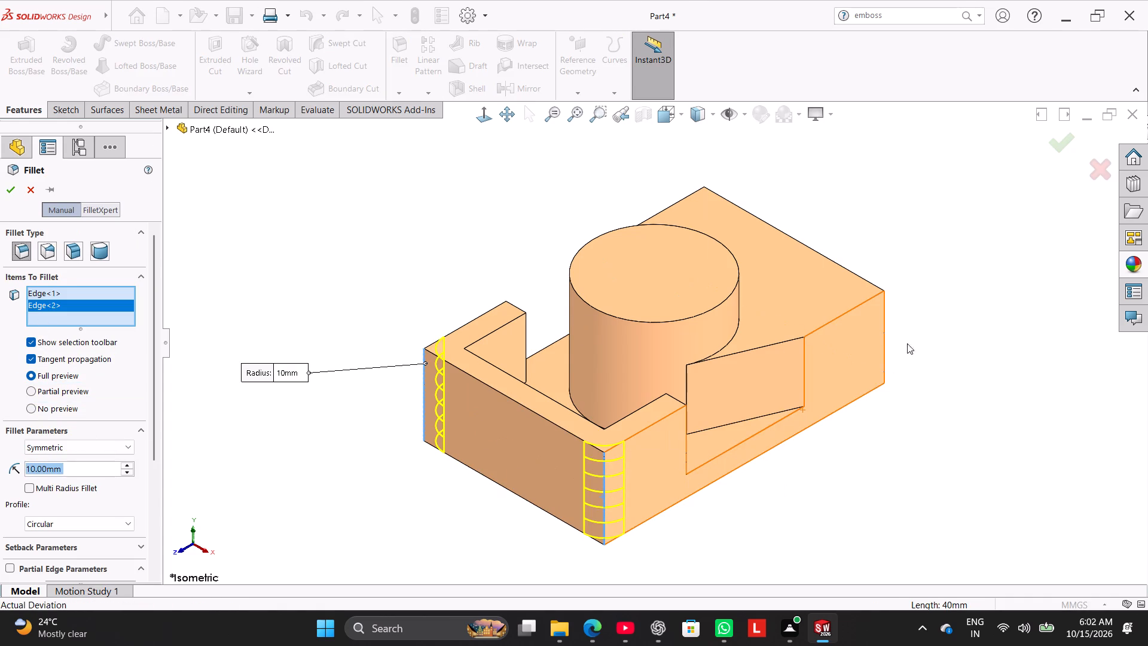
left_click(884, 322)
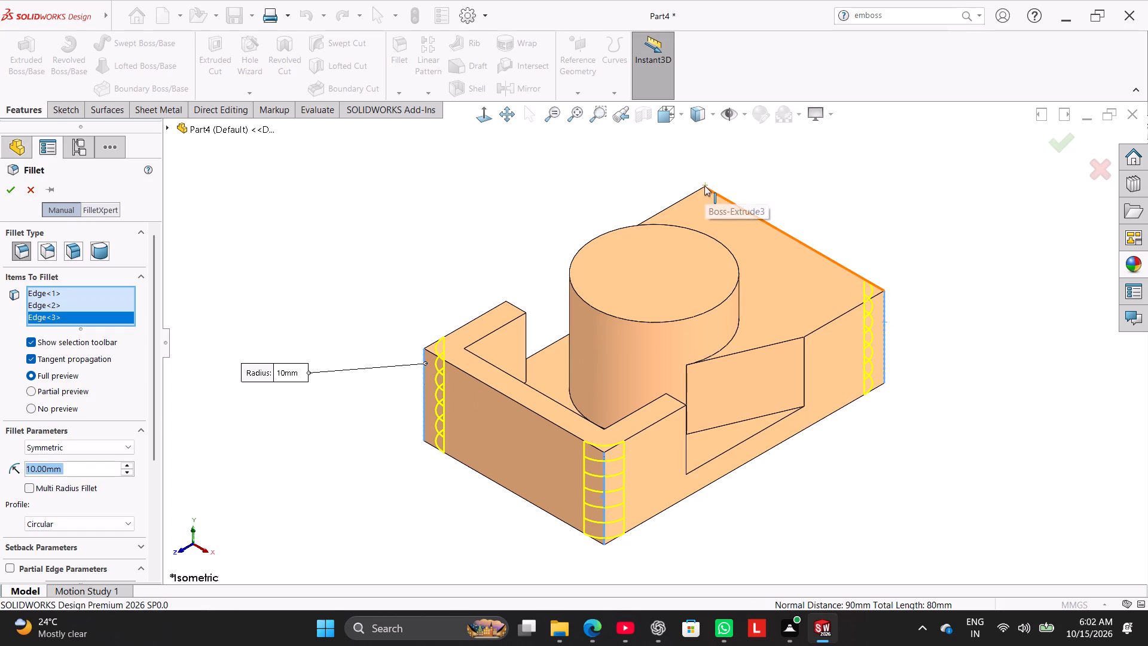
left_click(704, 186)
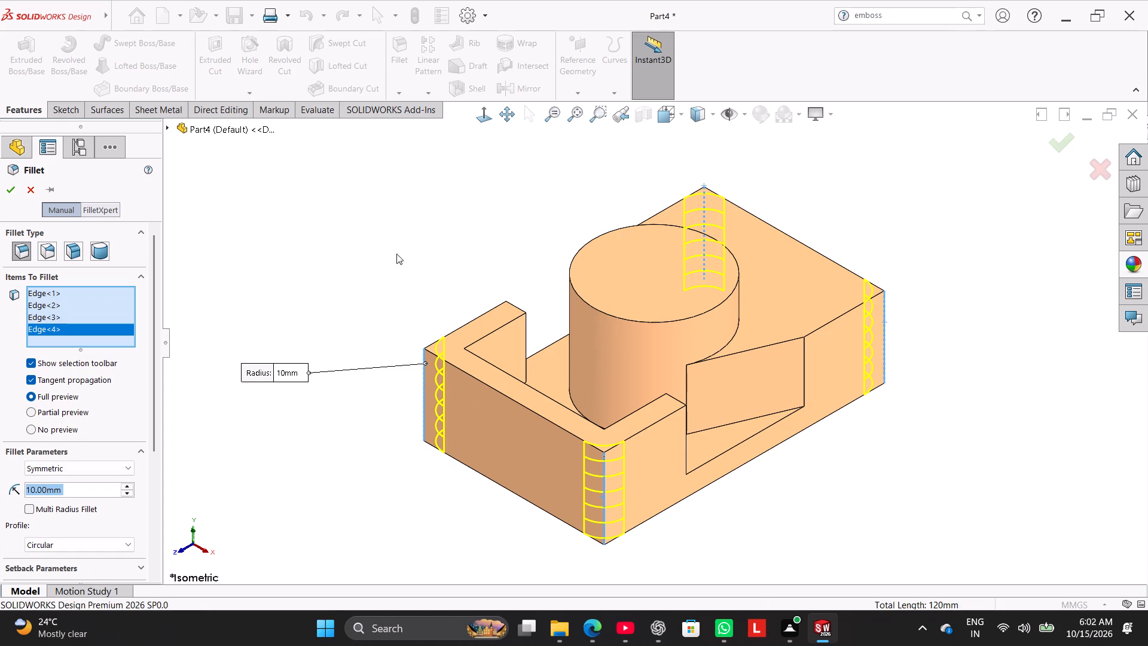
left_click(8, 187)
On the Top Plane, sketch a corner rectangle about 17 × 19 mm inward from the outer edge of the U-shaped wall's middle section.
right_click_drag(309, 370, 685, 141)
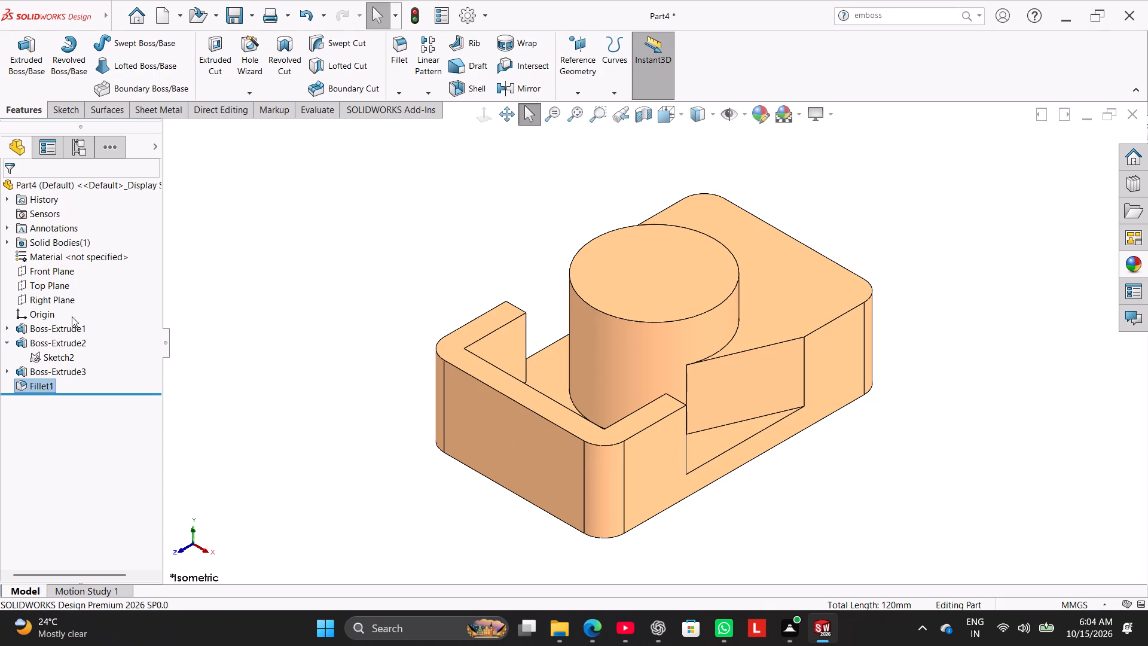
left_click(60, 292)
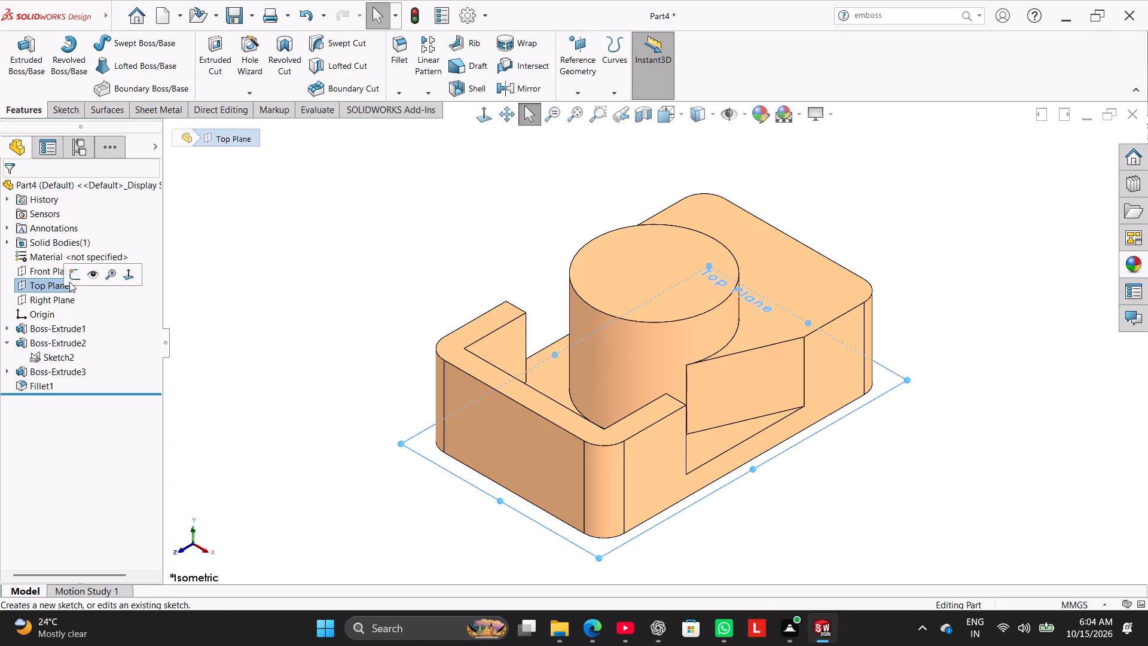
left_click(75, 278)
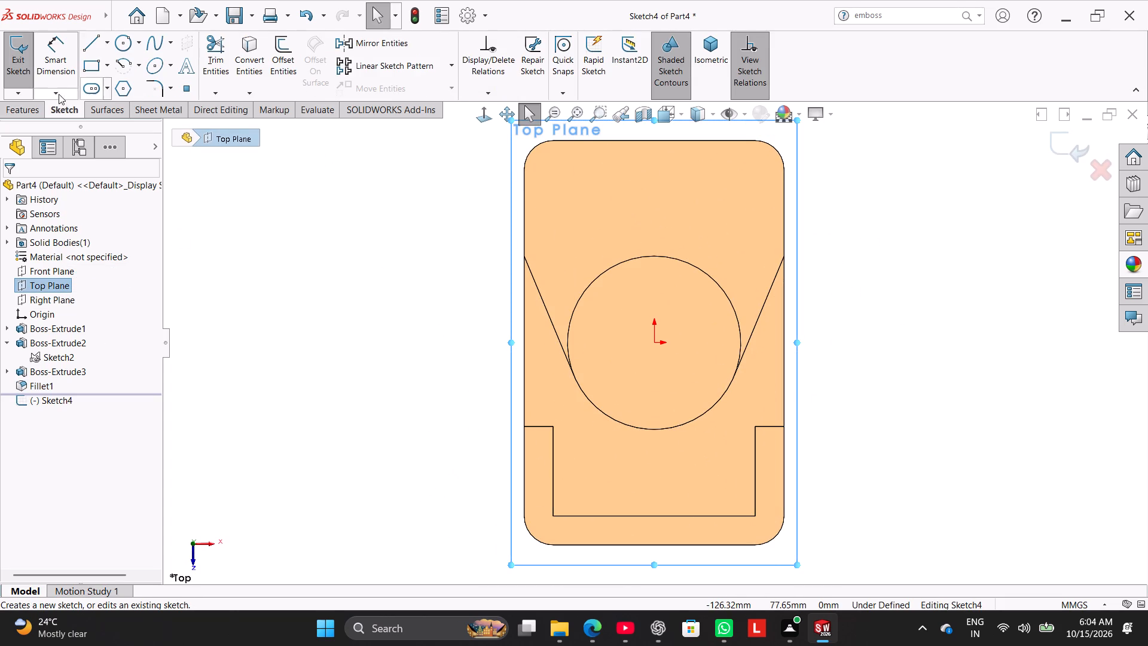
left_click(91, 65)
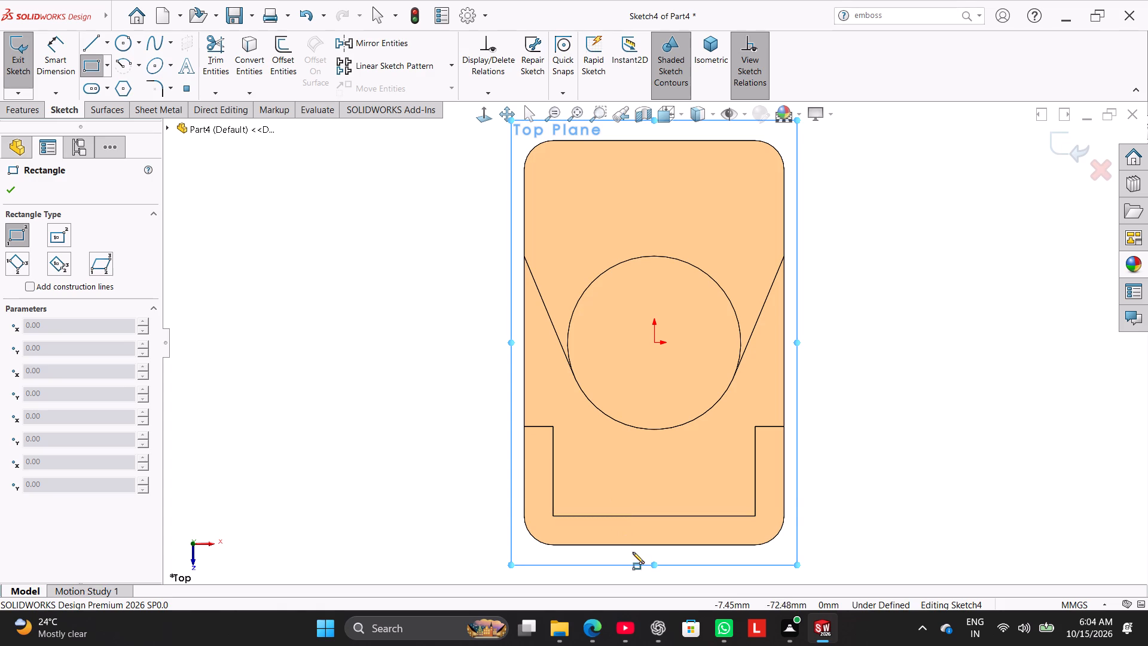
left_click(630, 546)
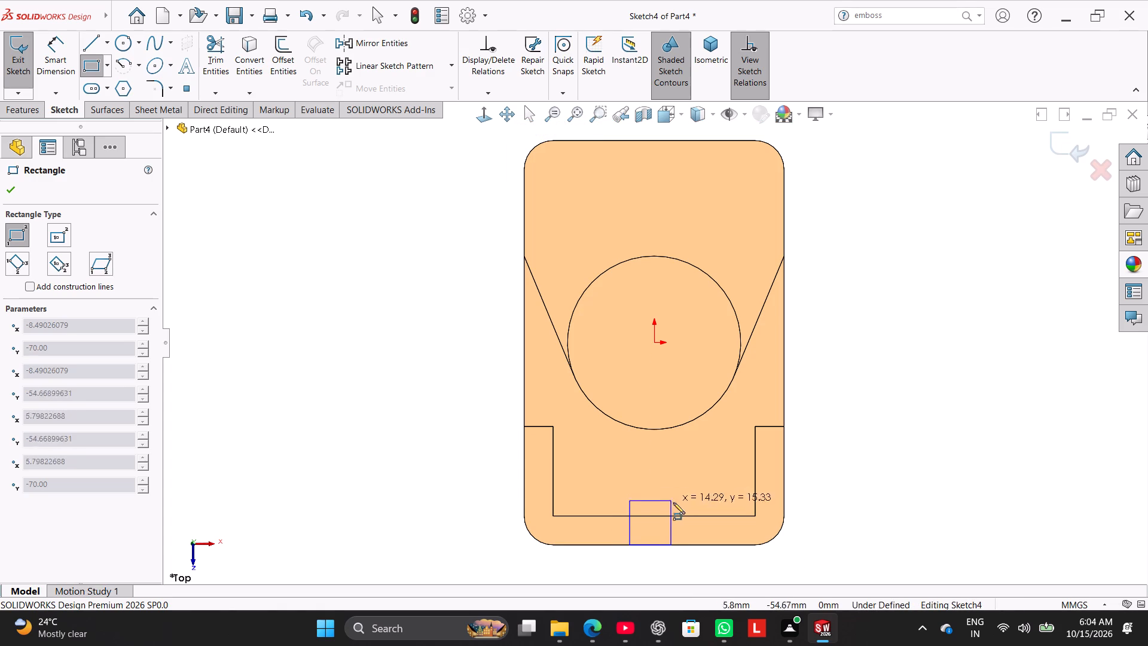
left_click(679, 489)
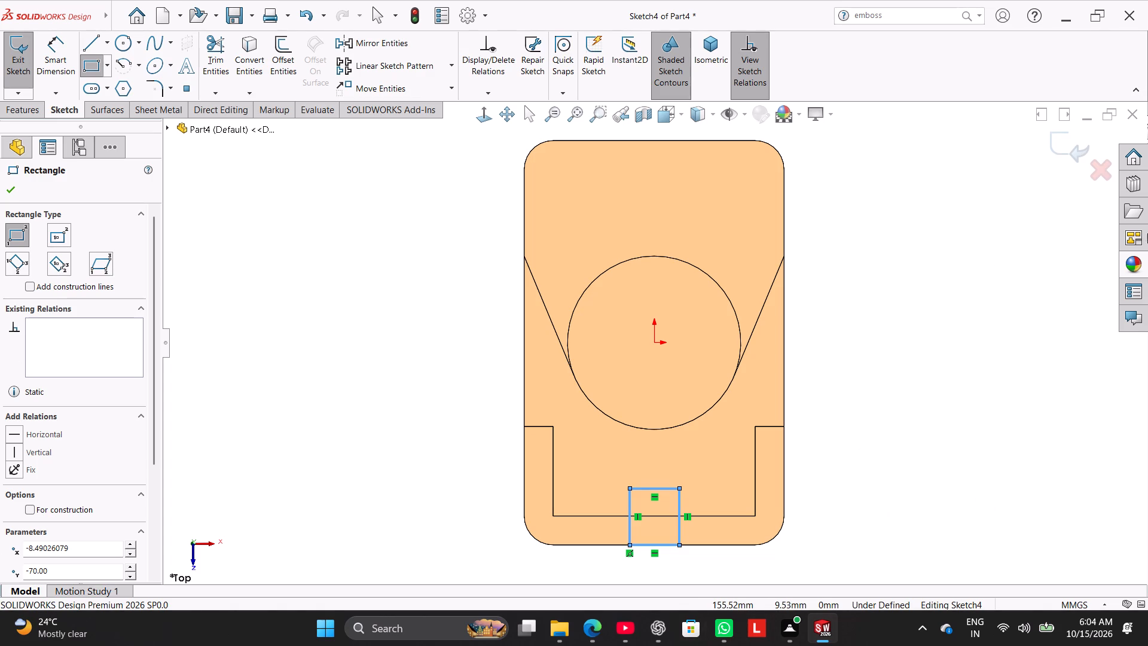
Dimension the rectangle's width and height to 20 mm each.
left_click(59, 46)
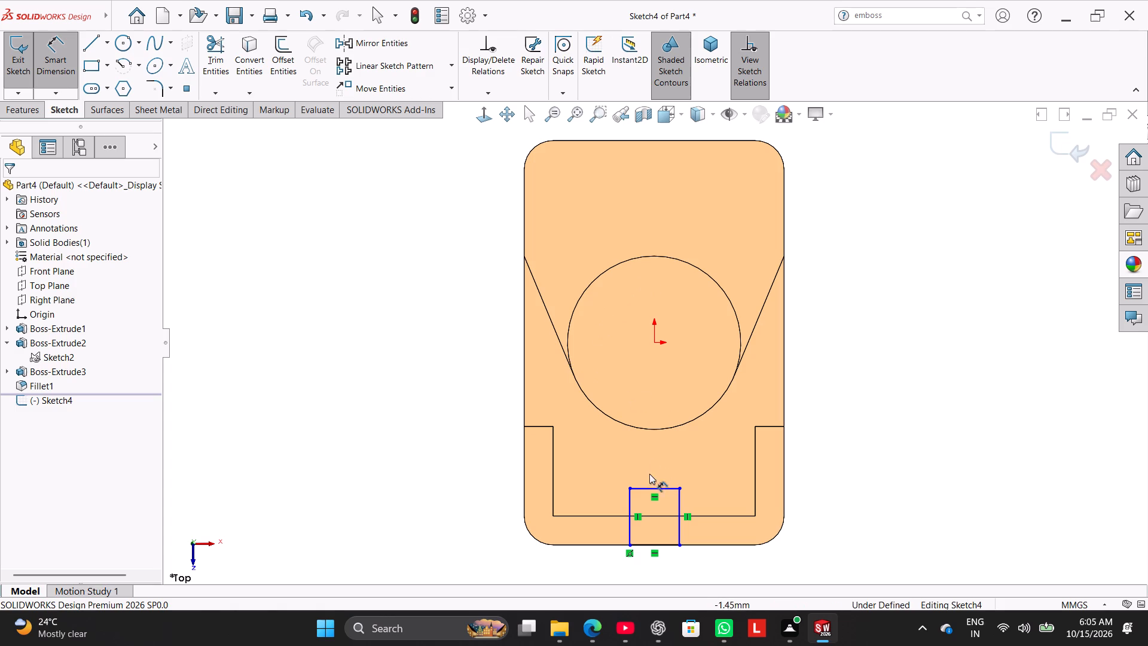
left_click(660, 487)
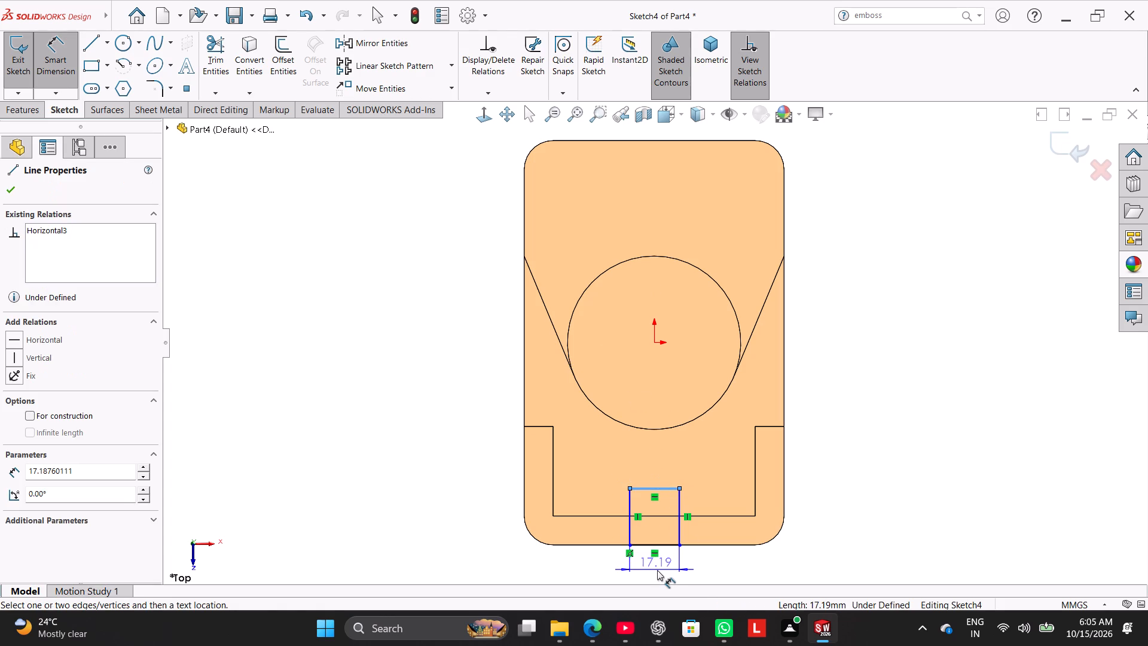
left_click(657, 570)
type("20")
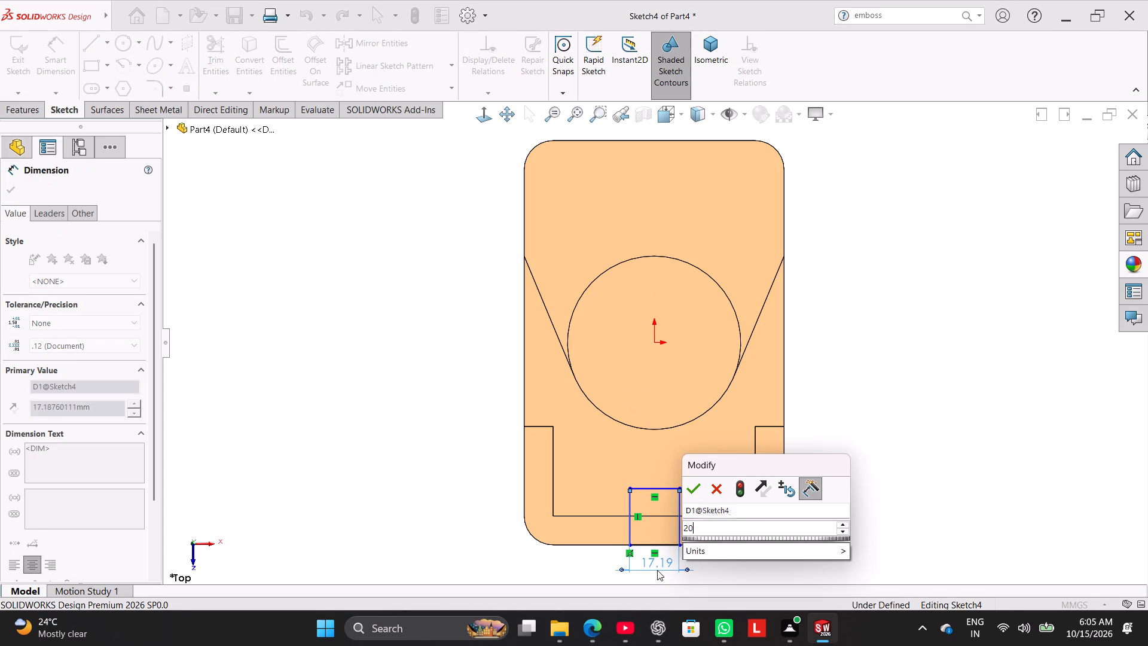
key("Return")
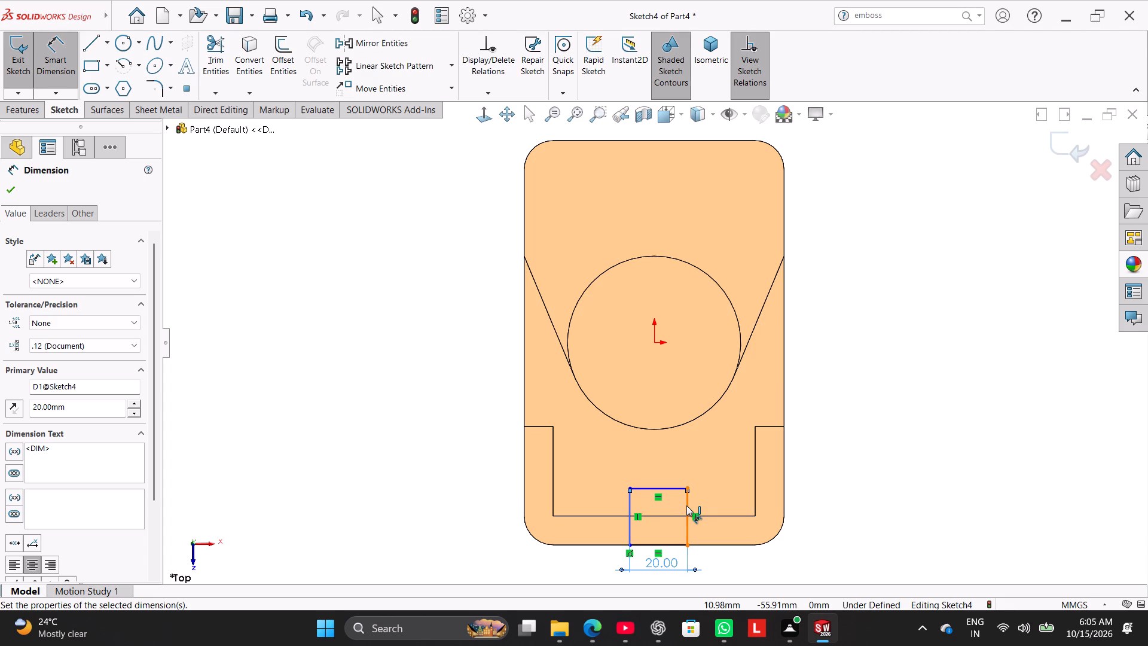
left_click(686, 505)
left_click(831, 505)
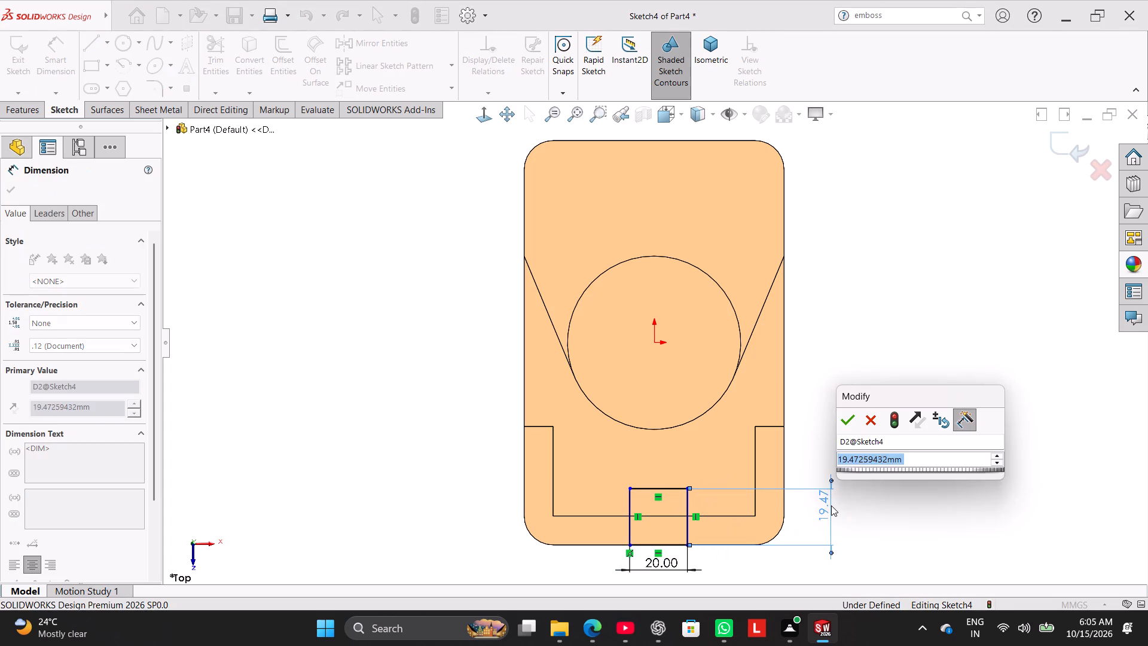
type("20")
key("Return")
right_click(865, 394)
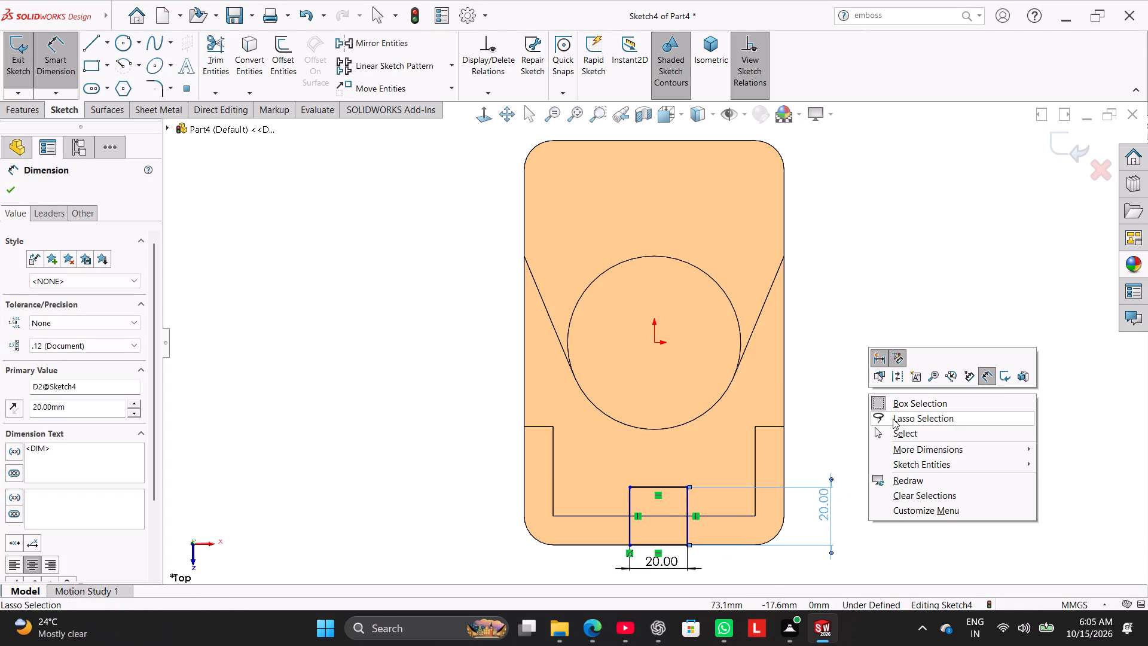
left_click(895, 434)
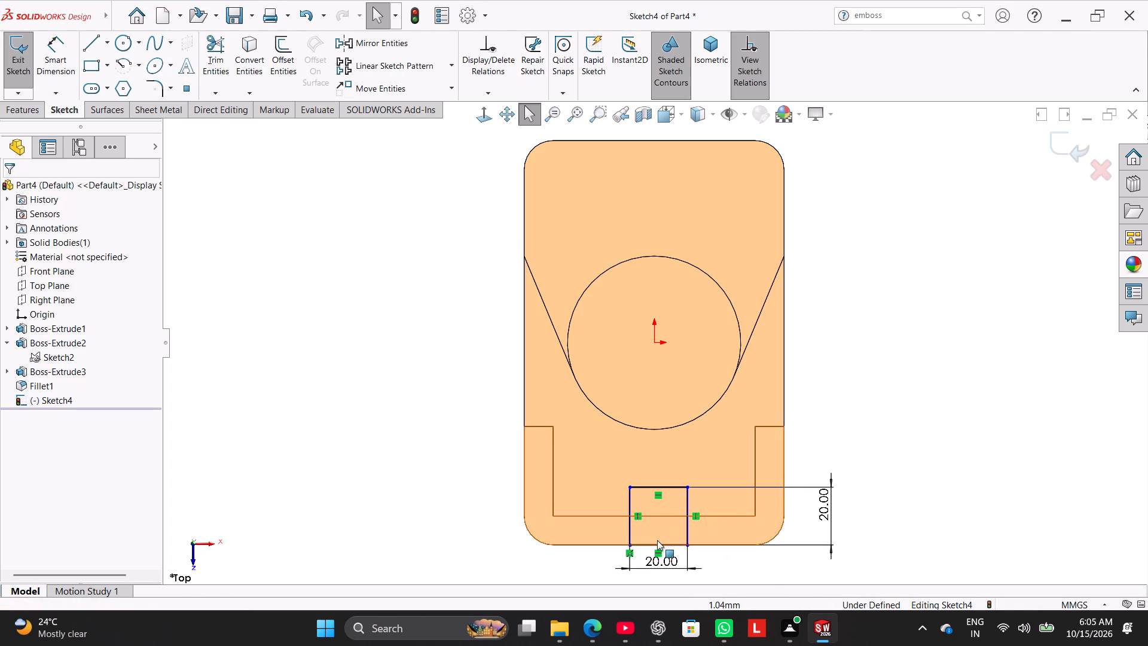
Draw a line from the origin to the midpoint of the rectangle's outer side, make it vertical and convert it to construction geometry.
left_click(95, 45)
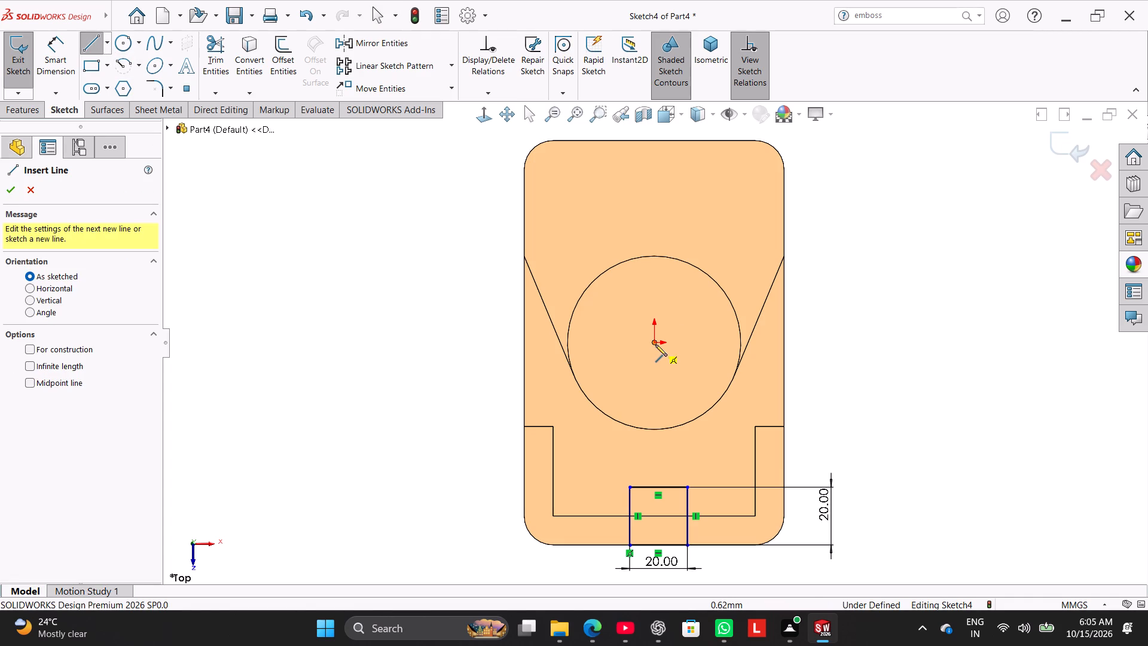
left_click(655, 345)
left_click(657, 546)
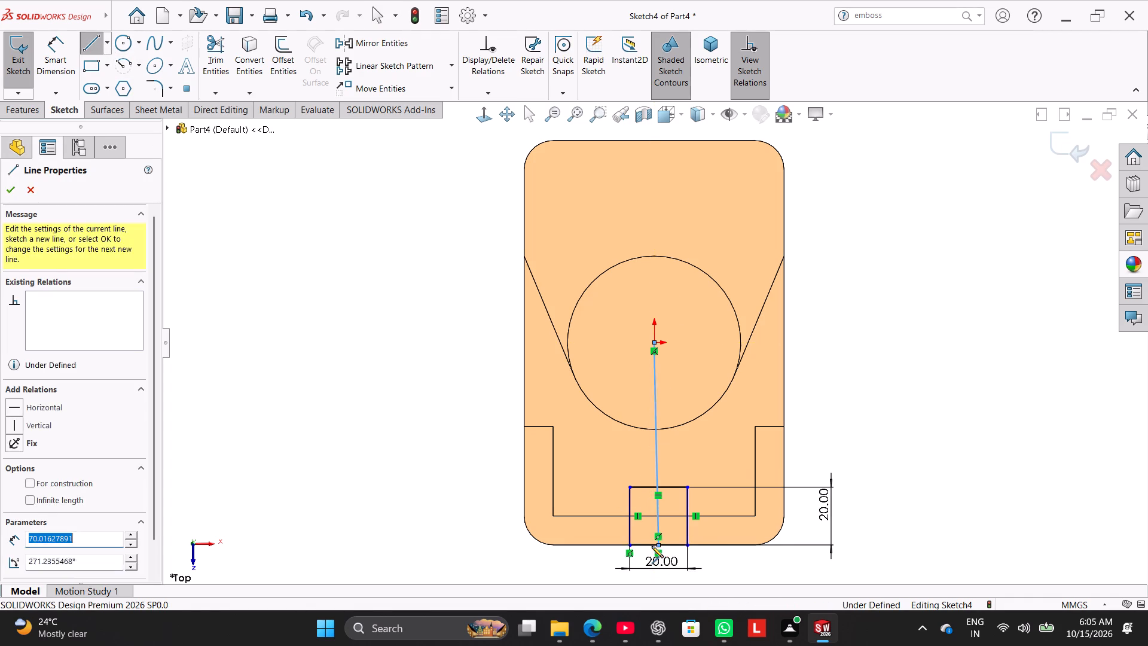
right_click(433, 498)
left_click(460, 495)
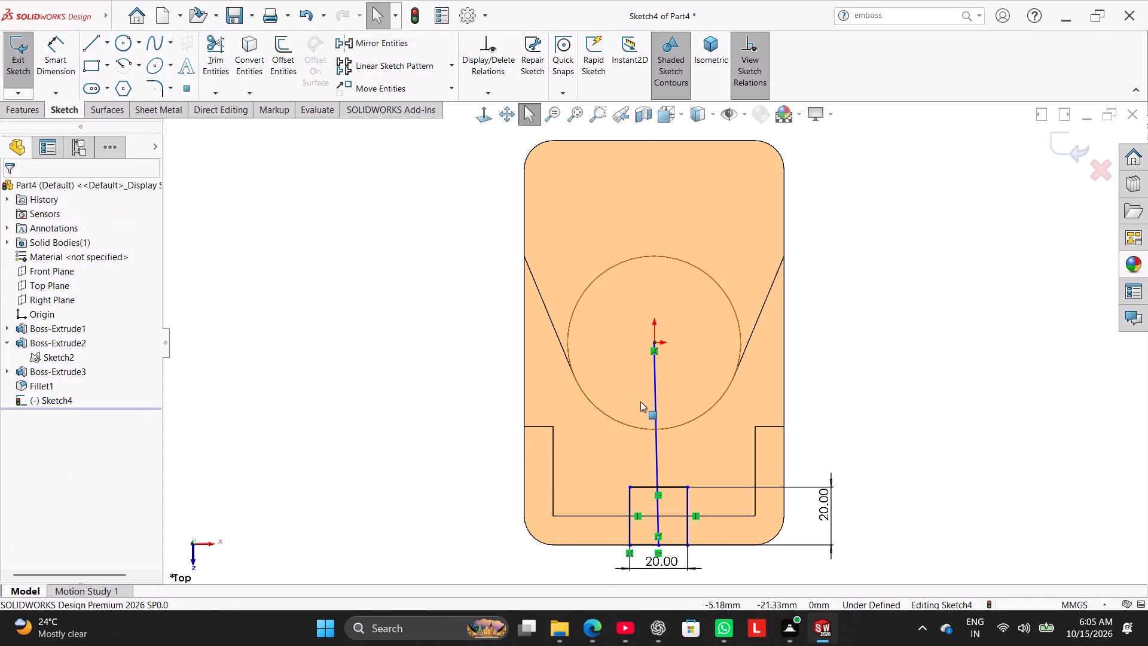
right_click(653, 383)
left_click(688, 349)
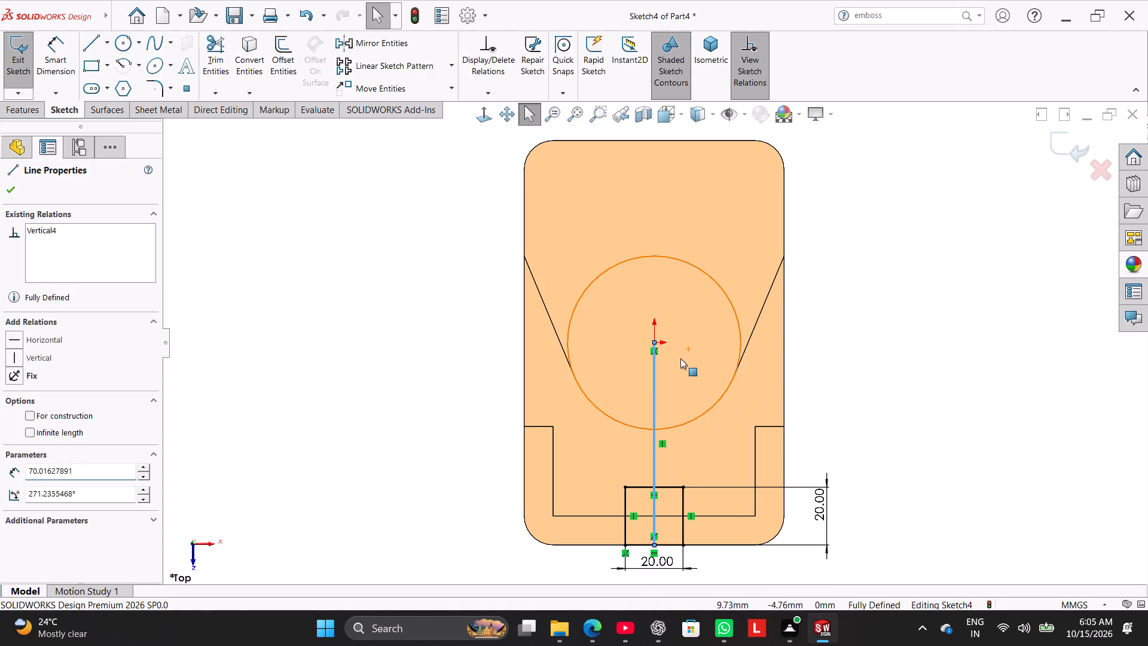
right_click(653, 387)
left_click(680, 368)
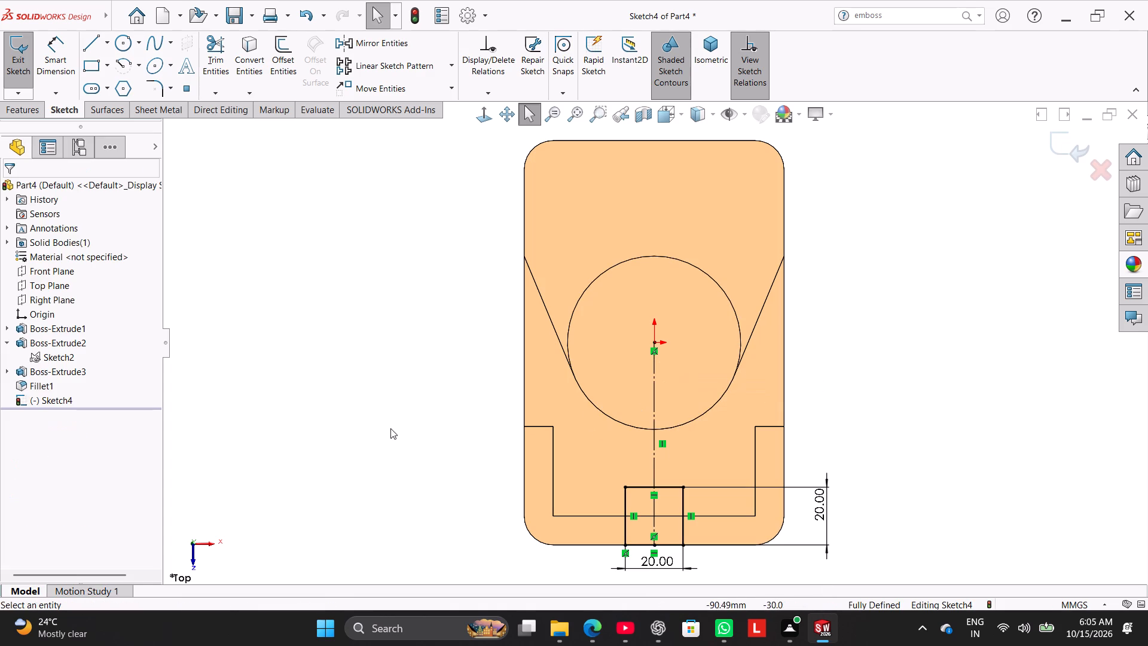
left_click(390, 428)
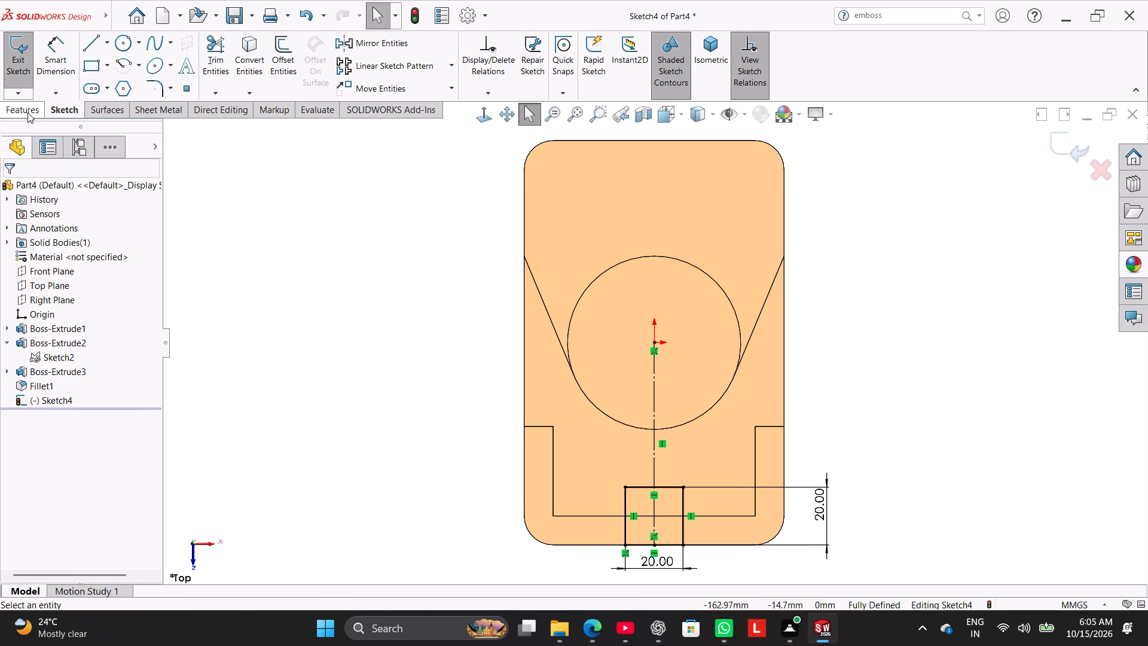
Cut-extrude the 20 mm square upward with the Up To Next end condition, through the plate and U-shaped wall.
left_click(28, 112)
left_click(221, 49)
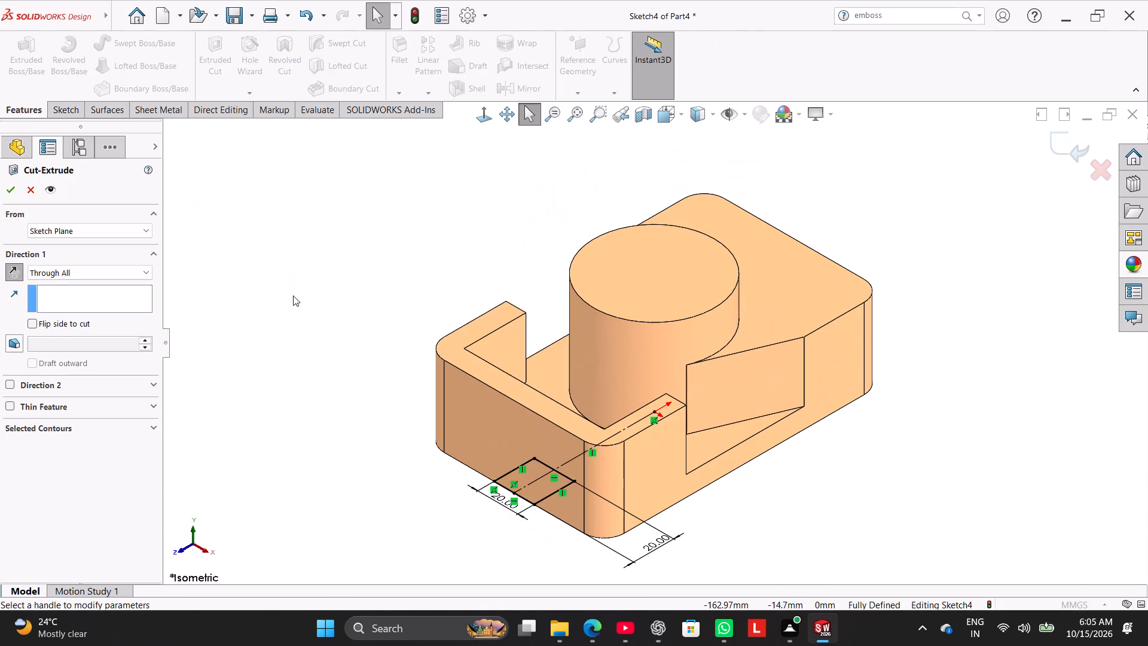
left_click(68, 269)
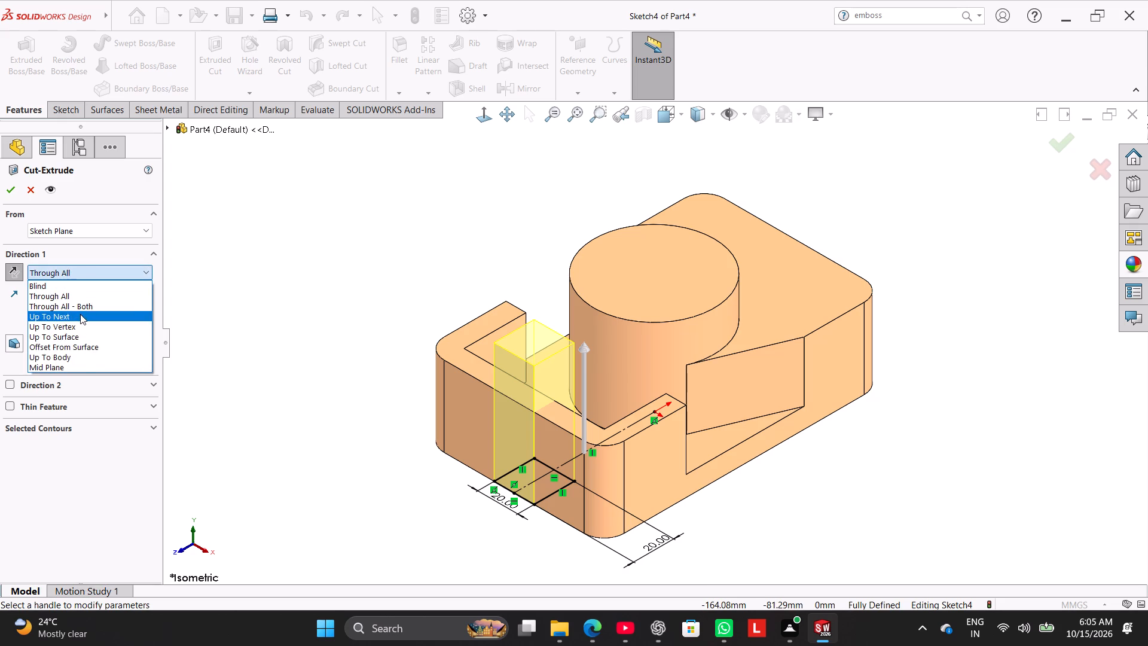
left_click(80, 314)
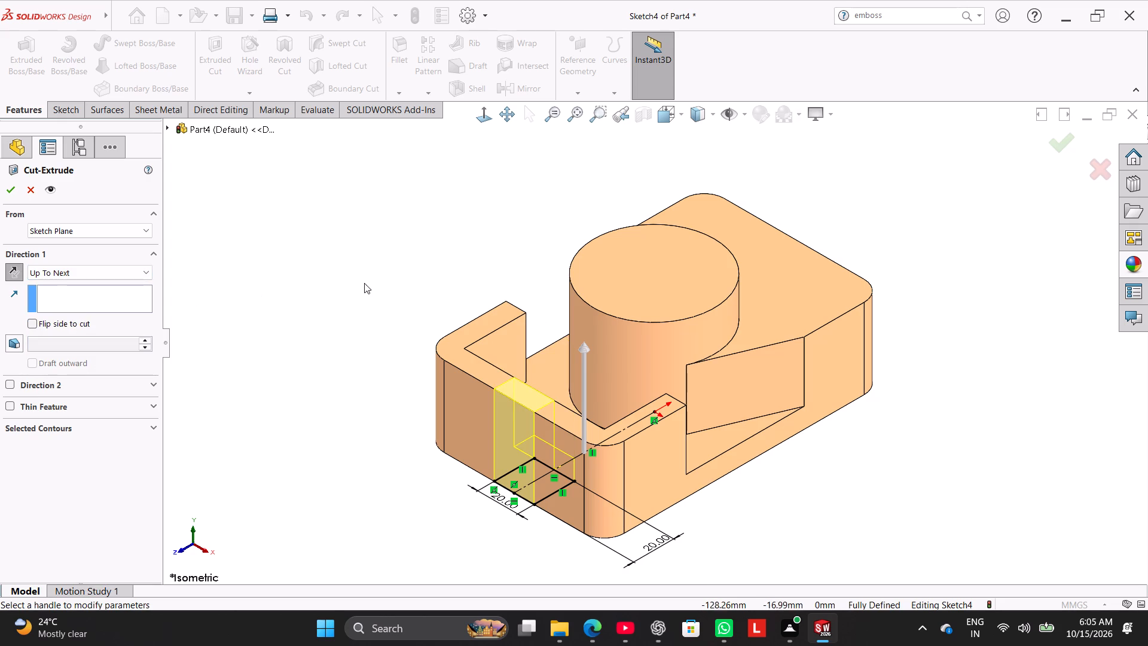
middle_click_drag(368, 282, 327, 413)
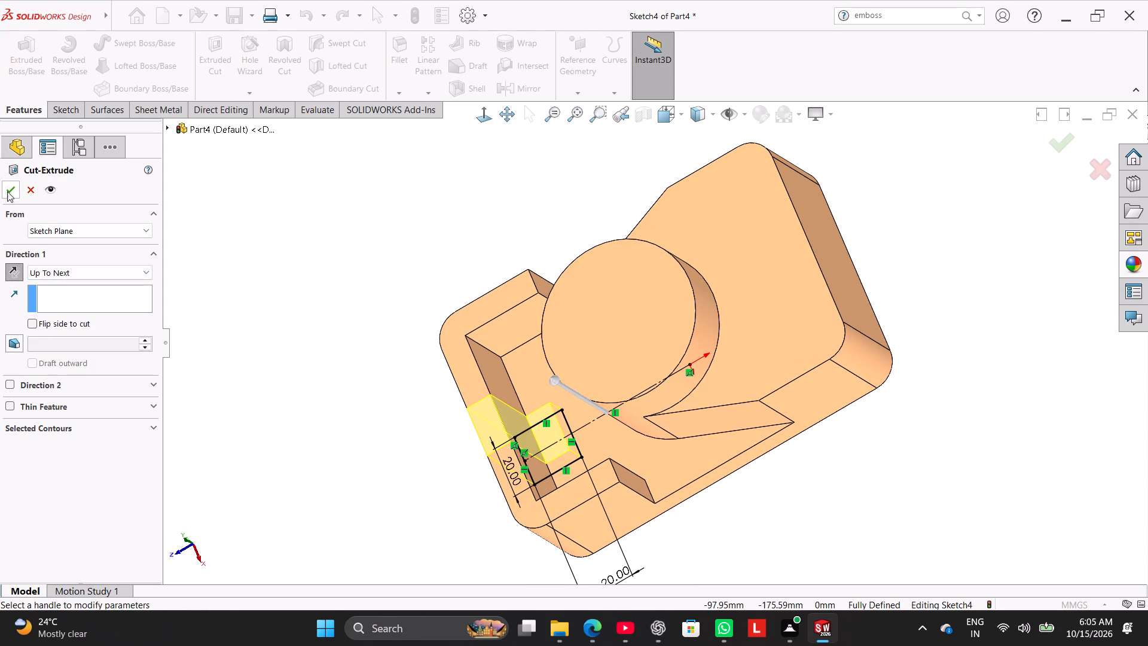
left_click(13, 187)
Return to the isometric view and change the display style to Hidden Lines Visible.
left_click_drag(264, 291, 271, 292)
right_click_drag(280, 359, 405, 270)
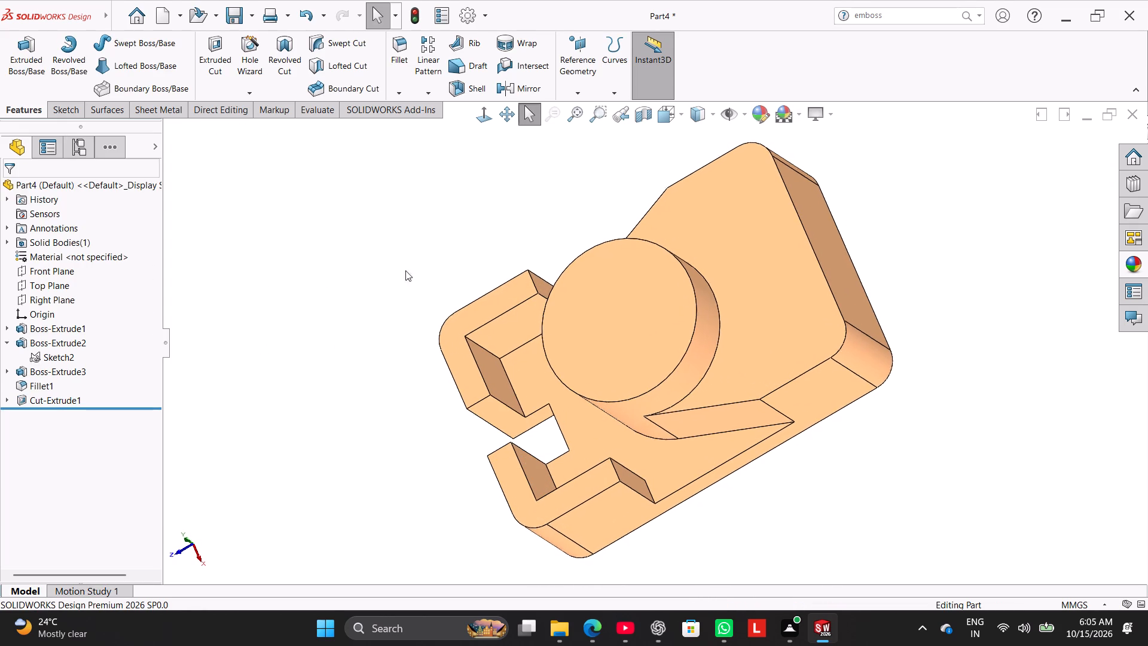
right_click_drag(405, 270, 438, 251)
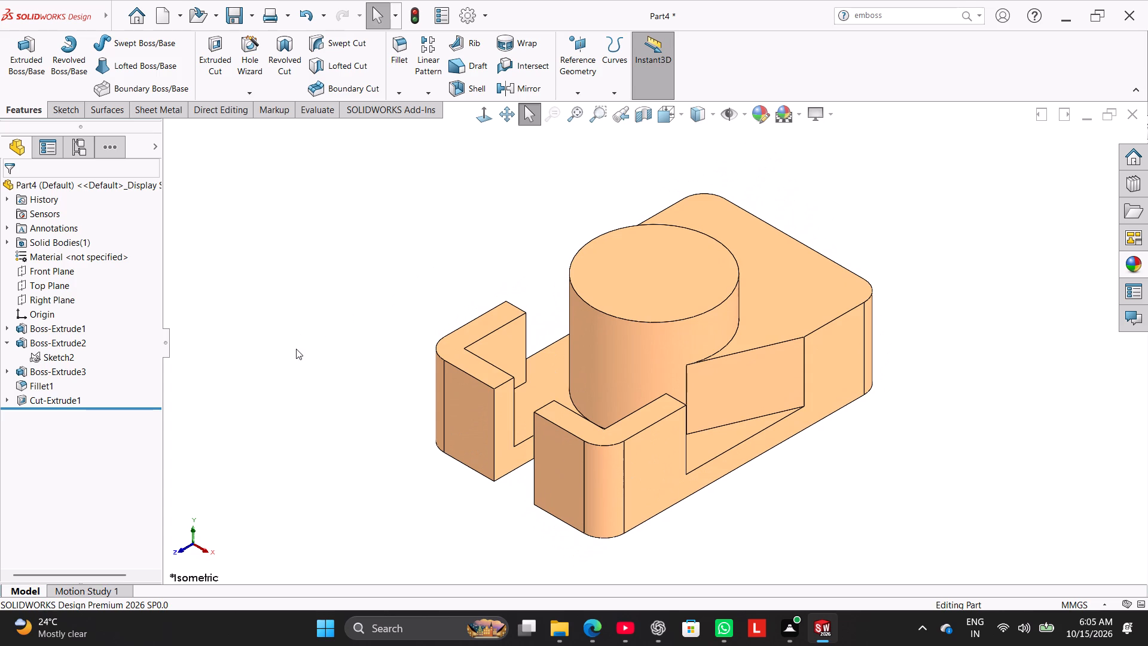
left_click(716, 118)
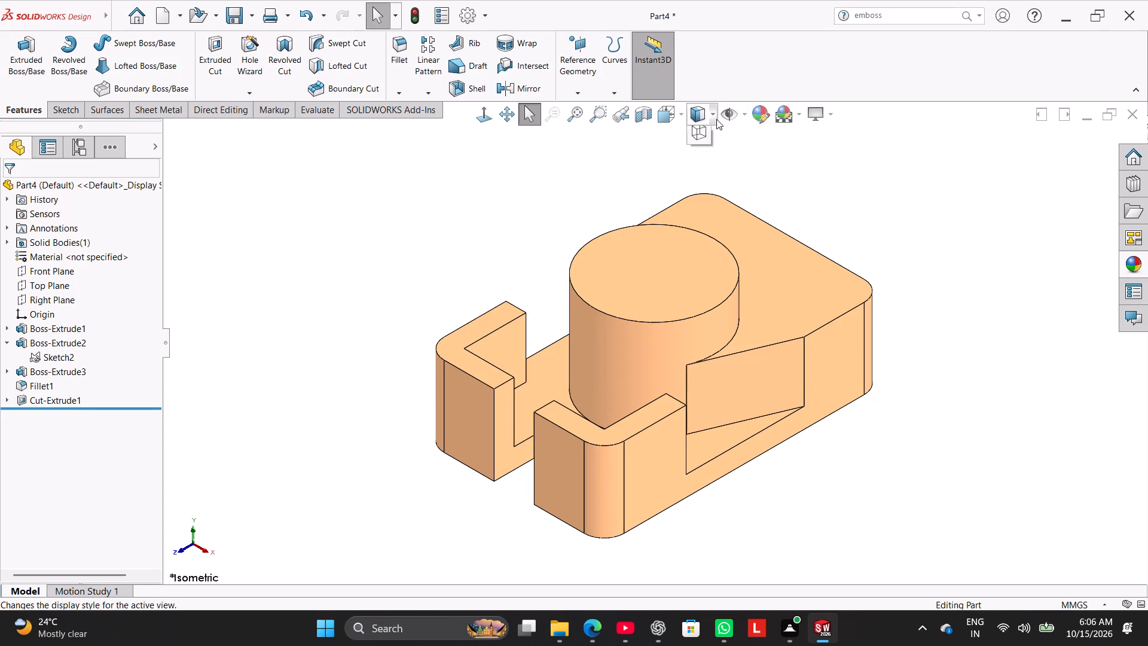
left_click(706, 211)
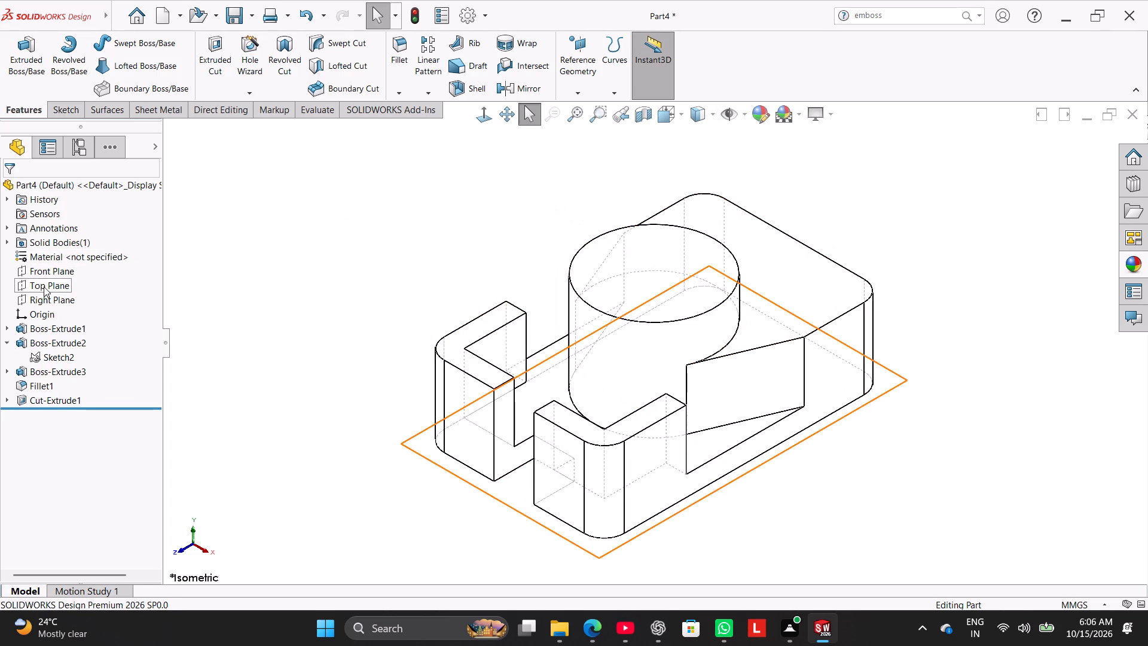
On a Right Plane sketch, draw a slanted line about 51 mm long from the plate-top edge midpoint beside the cylinder to the cylinder's top corner.
left_click(48, 294)
left_click(61, 279)
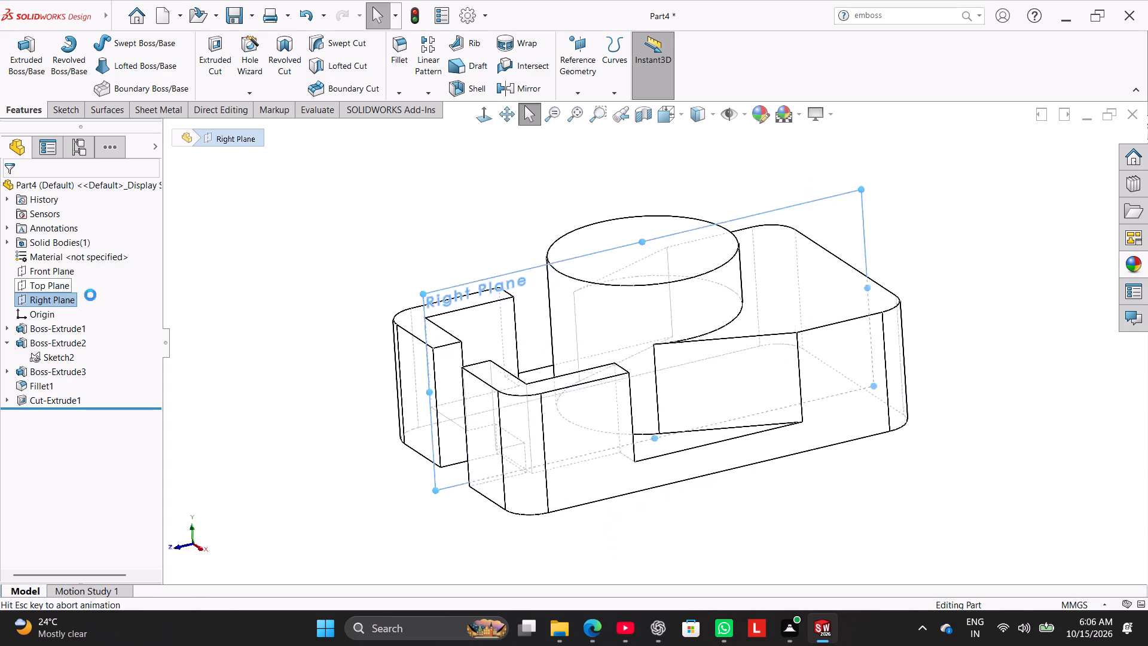
left_click(239, 302)
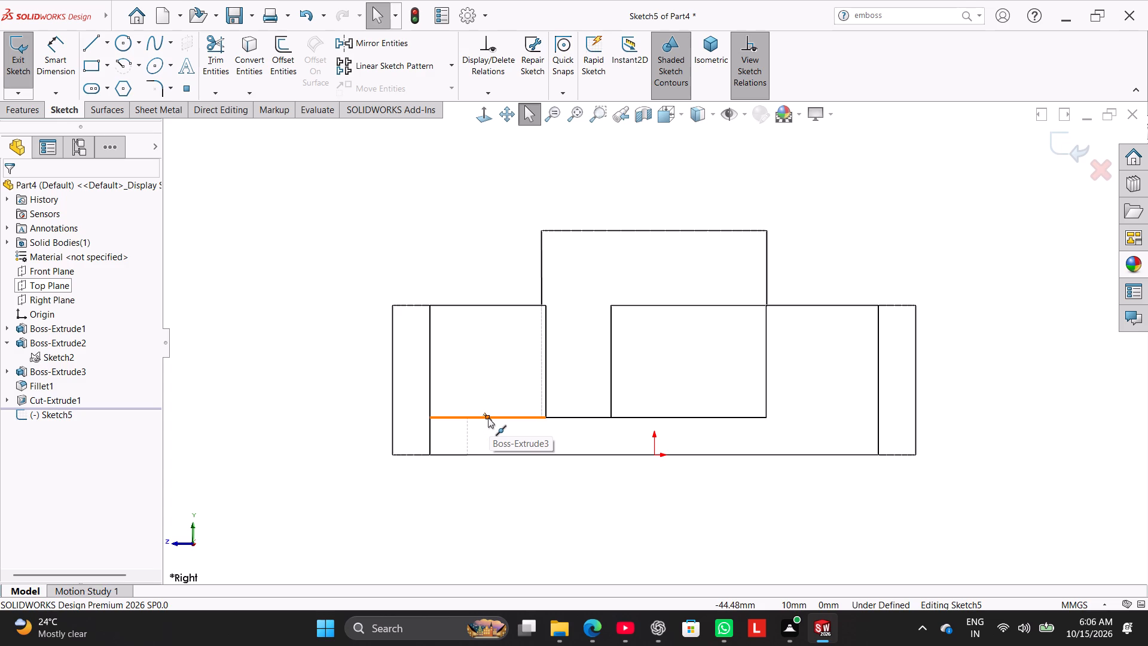
middle_click_drag(462, 239, 465, 294)
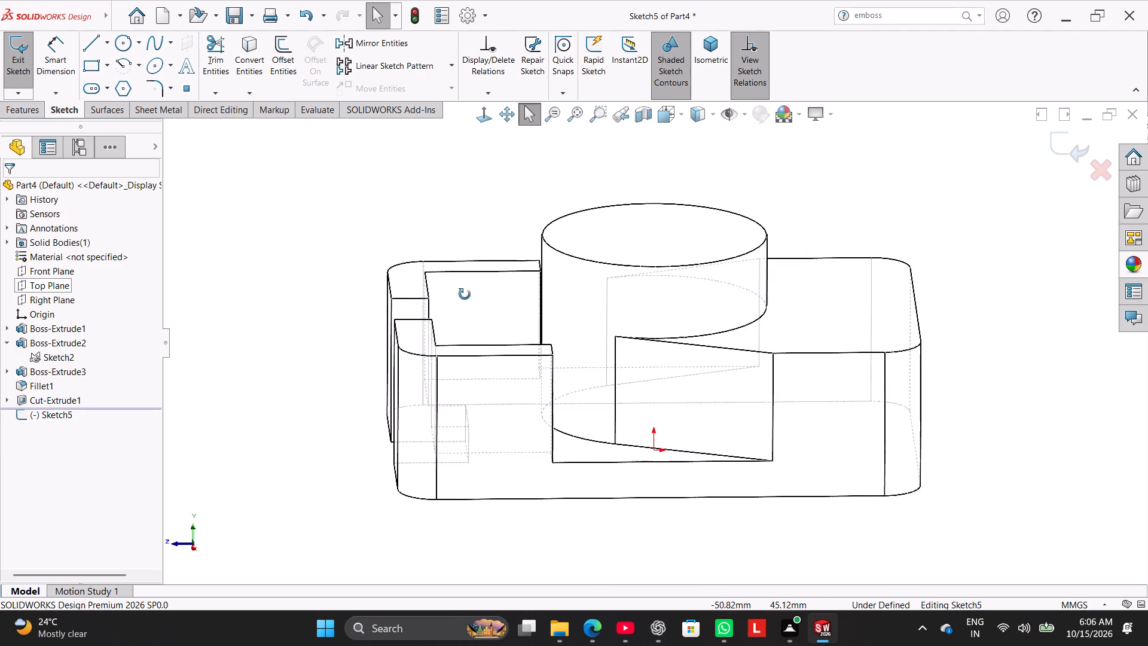
middle_click_drag(465, 294, 464, 401)
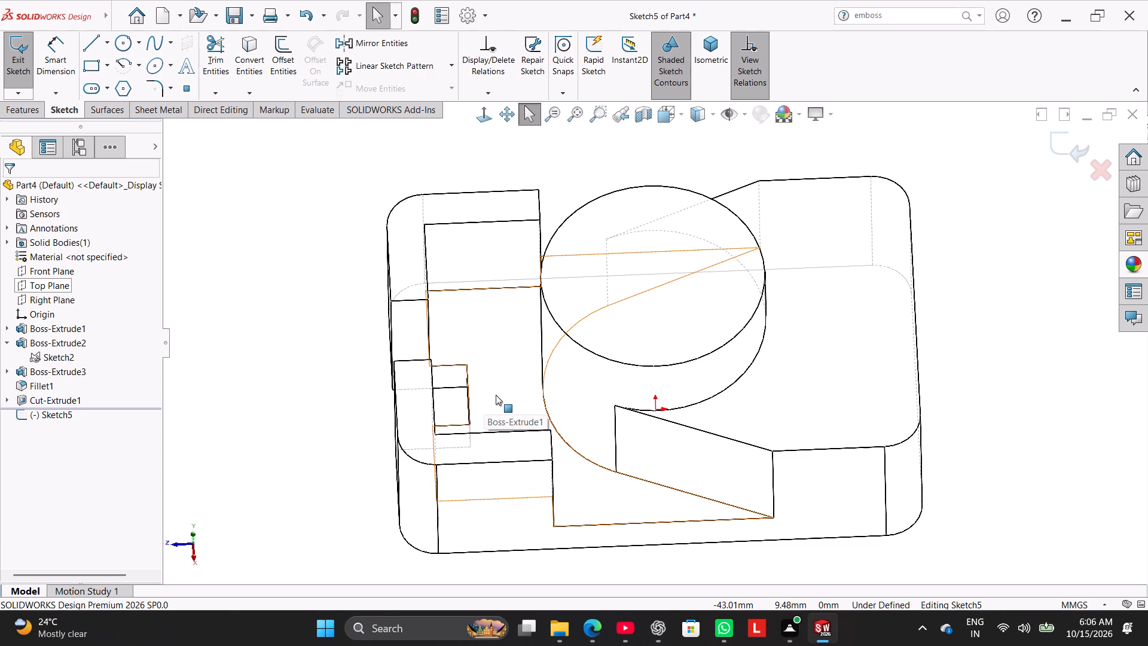
left_click(484, 120)
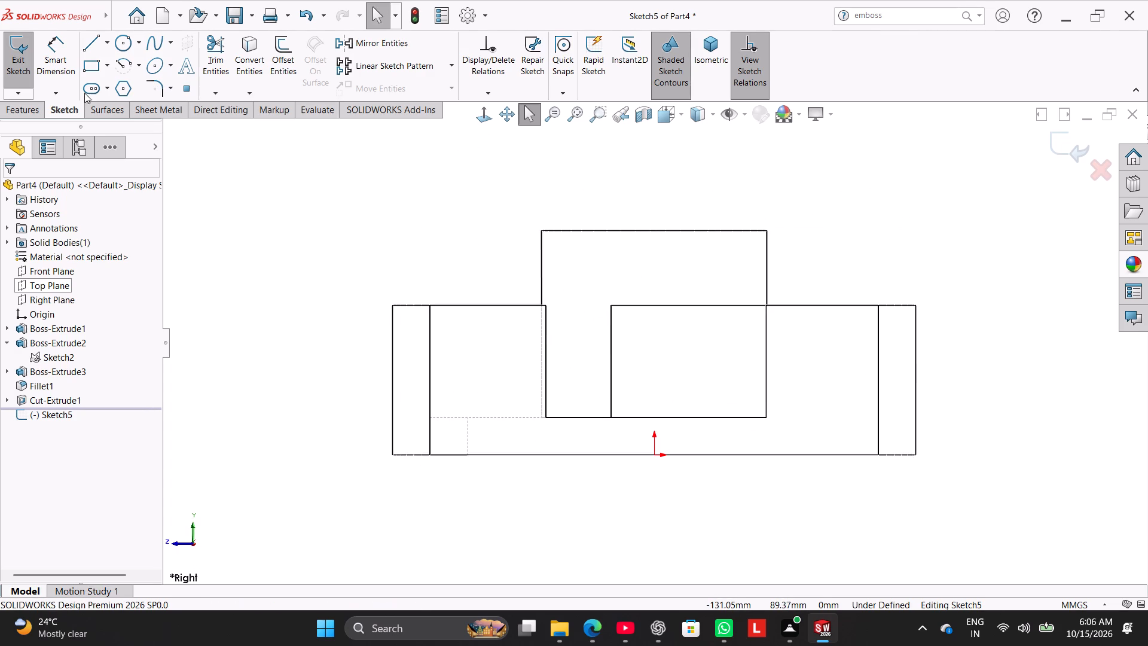
left_click(91, 41)
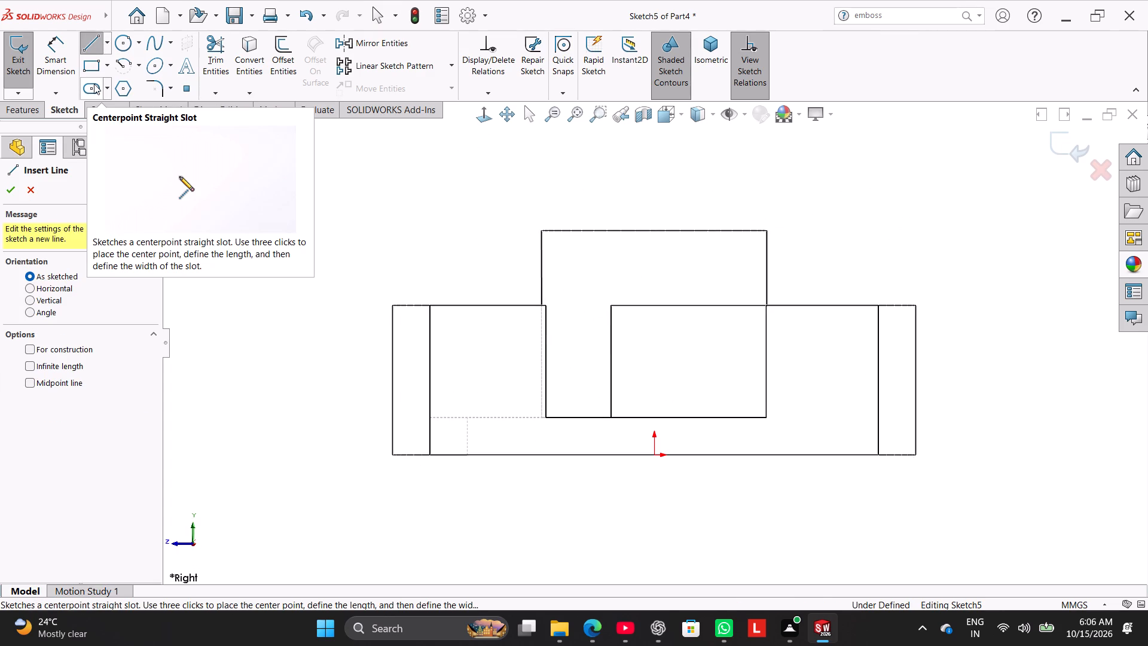
left_click(486, 417)
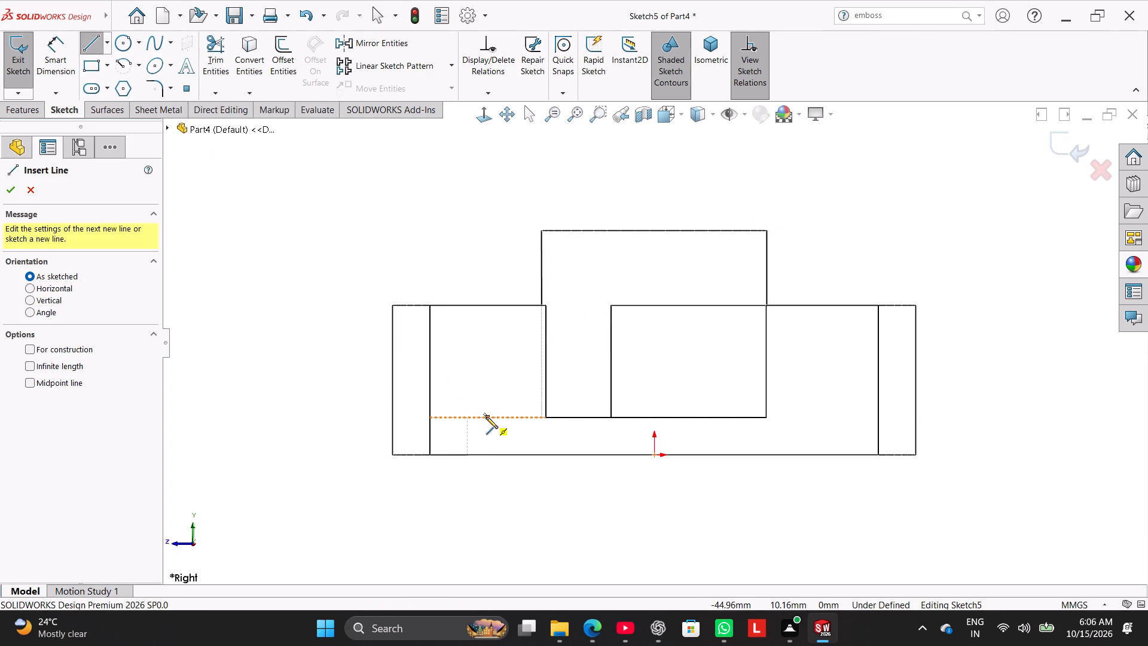
left_click(541, 231)
right_click(371, 233)
left_click(404, 241)
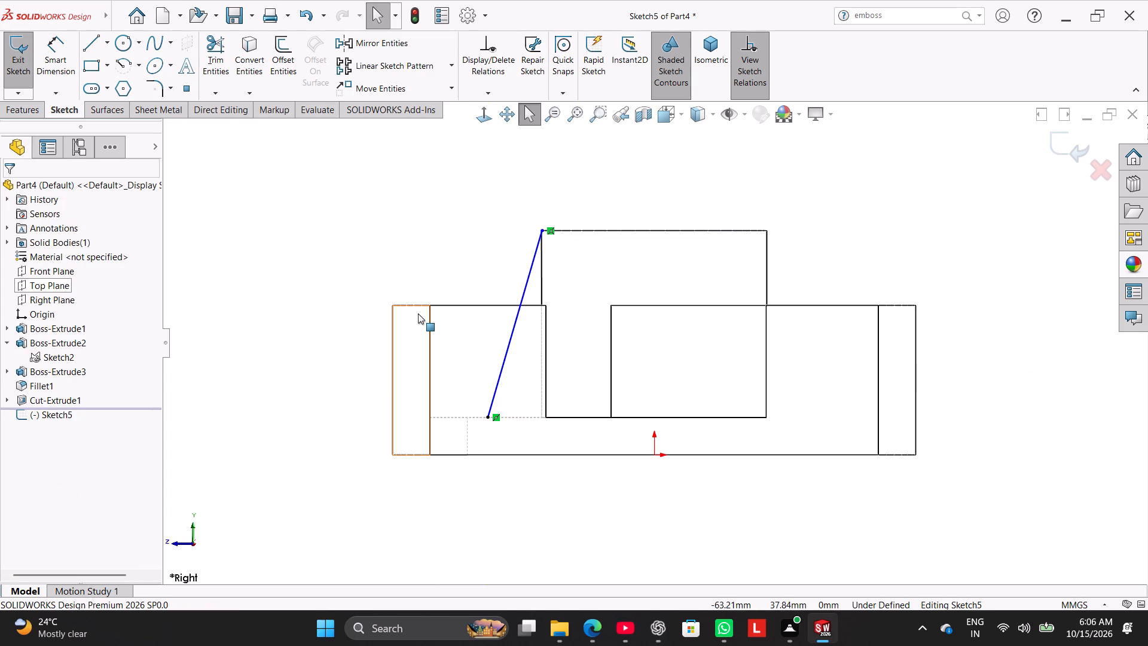
Pull the line's upper endpoint off the corner and make it coincident with the cylinder's silhouette edge.
left_click_drag(542, 231, 520, 231)
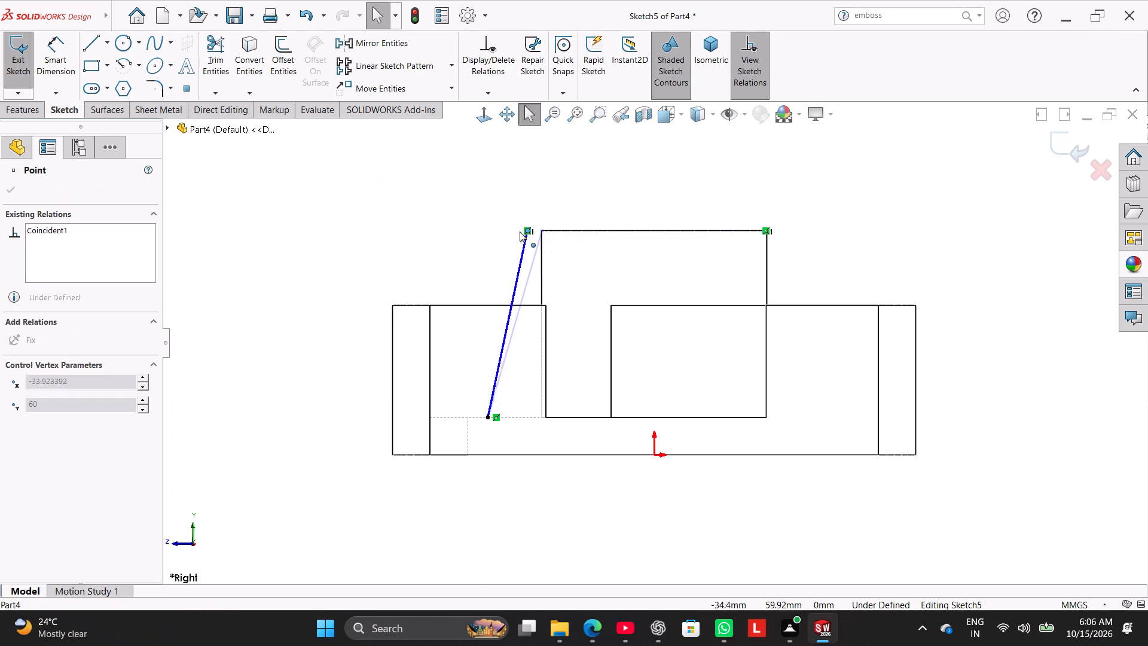
left_click_drag(520, 231, 517, 231)
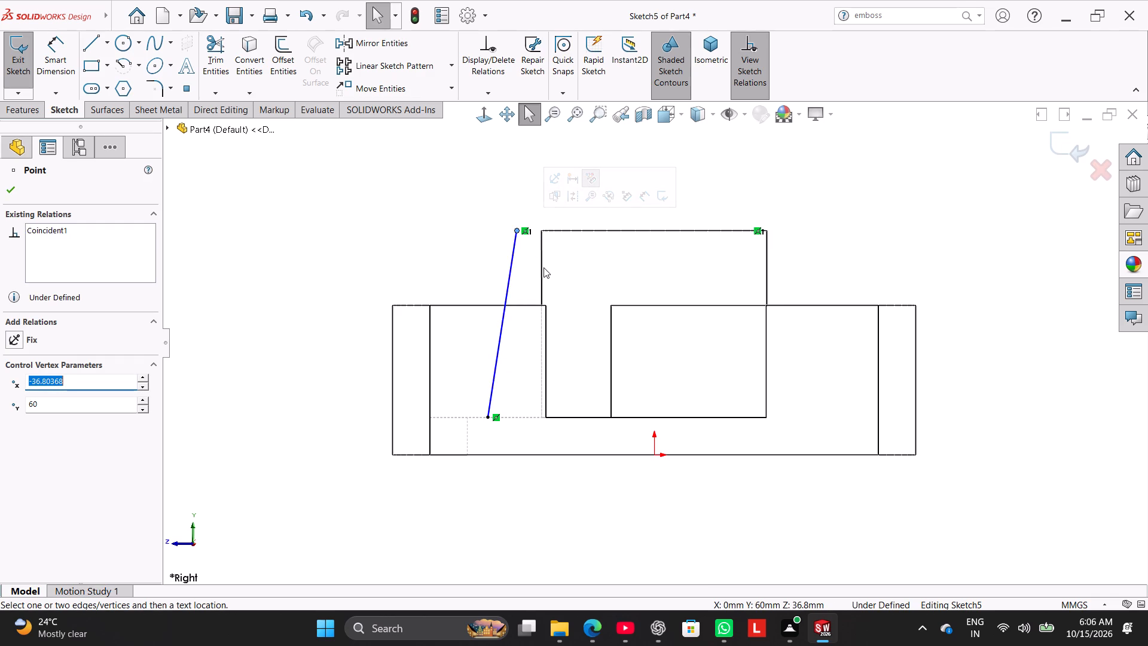
left_click(544, 267, "ctrl")
left_click(518, 232, "ctrl")
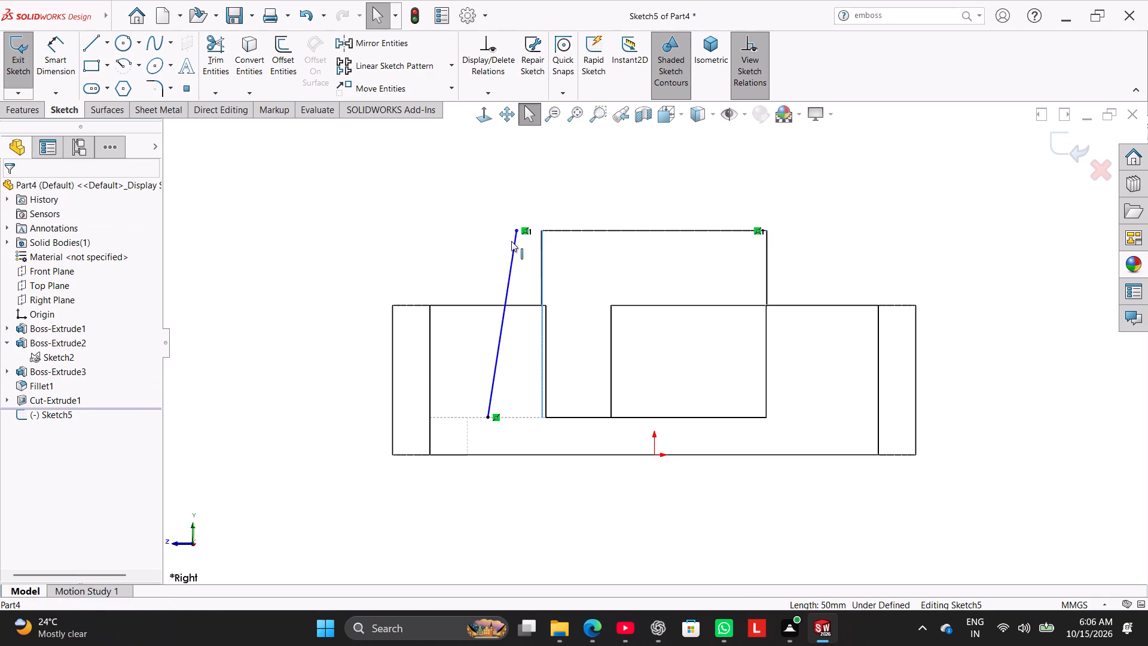
left_click(517, 232, "ctrl")
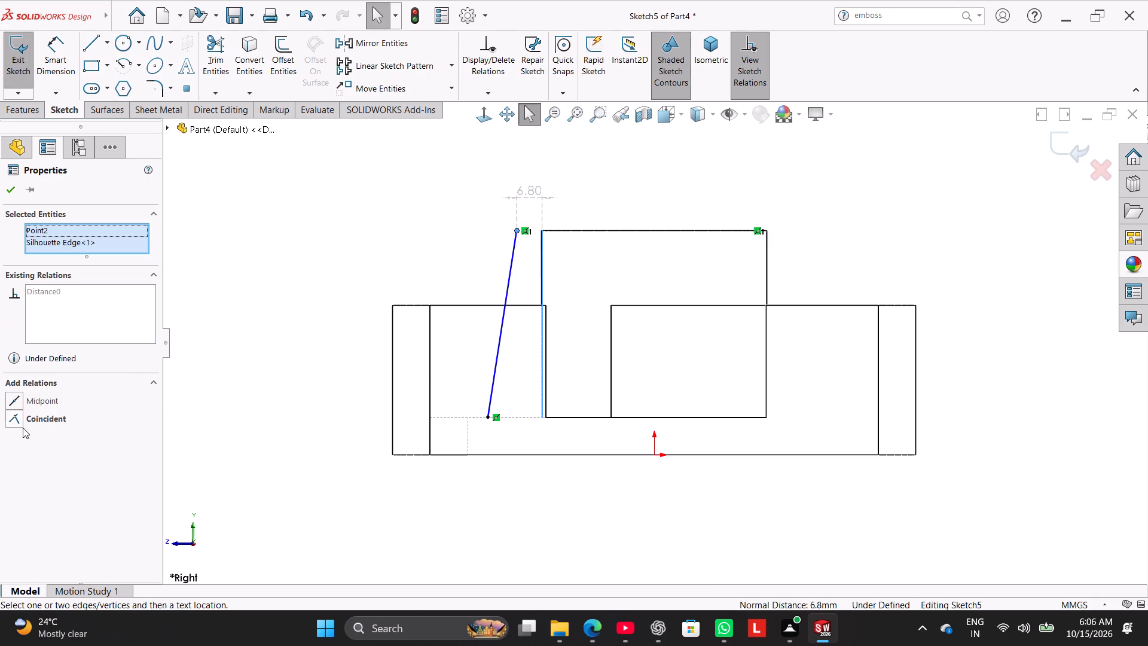
left_click(41, 416)
left_click(268, 291)
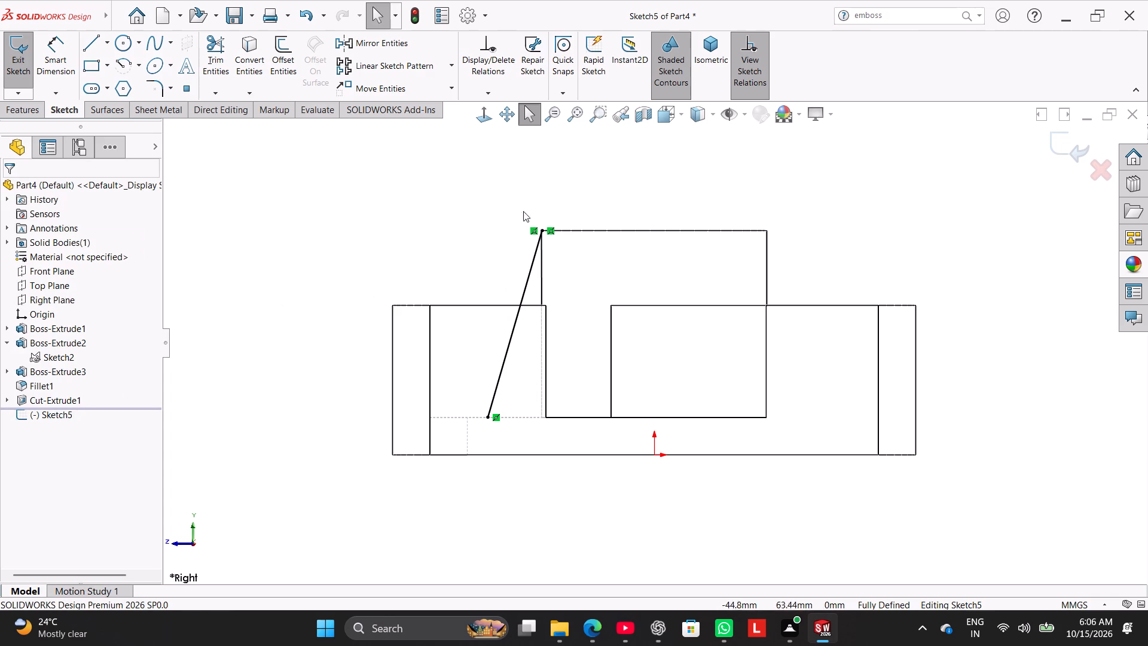
Change the display style to Shaded With Edges.
left_click(715, 118)
left_click(705, 144)
middle_click_drag(473, 204, 485, 324)
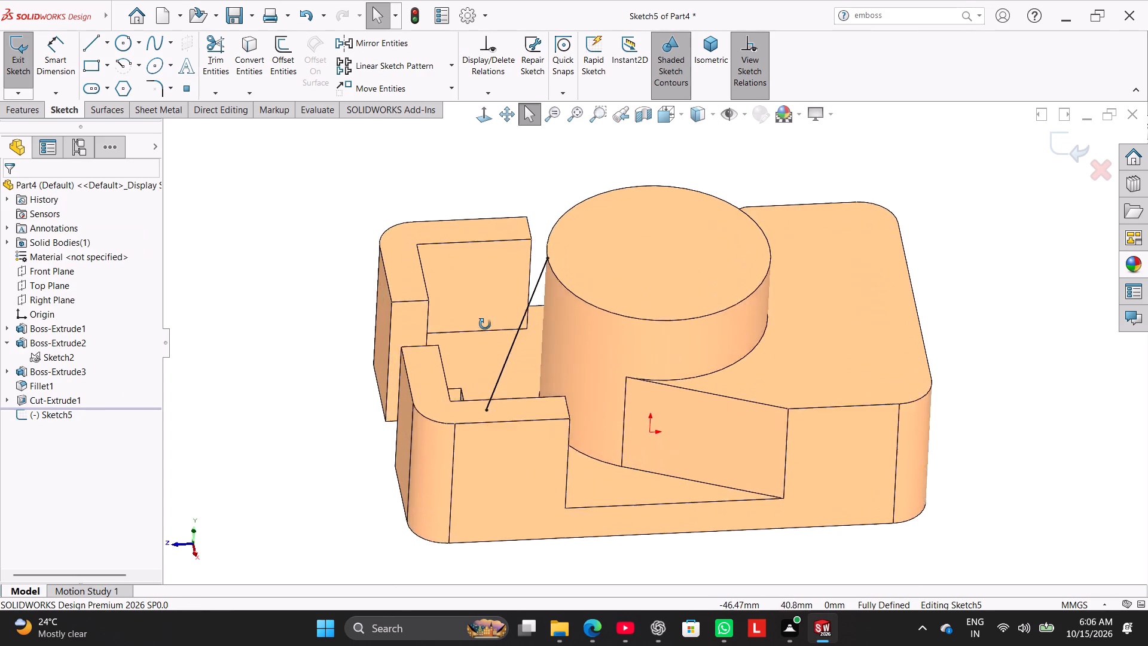
middle_click_drag(485, 324, 485, 402)
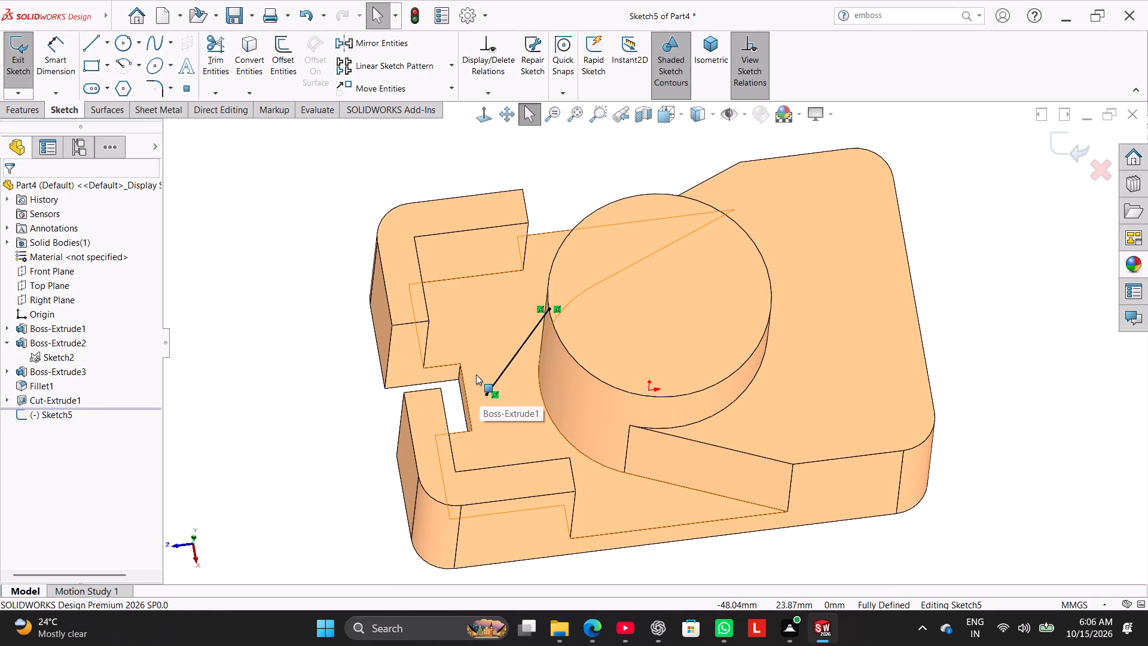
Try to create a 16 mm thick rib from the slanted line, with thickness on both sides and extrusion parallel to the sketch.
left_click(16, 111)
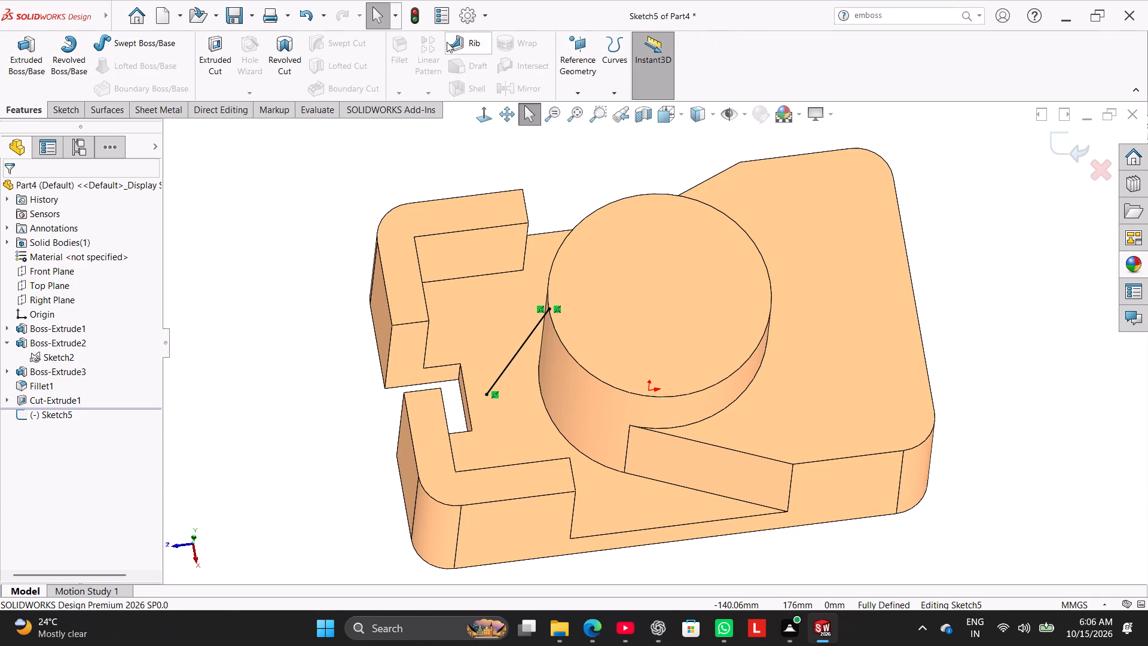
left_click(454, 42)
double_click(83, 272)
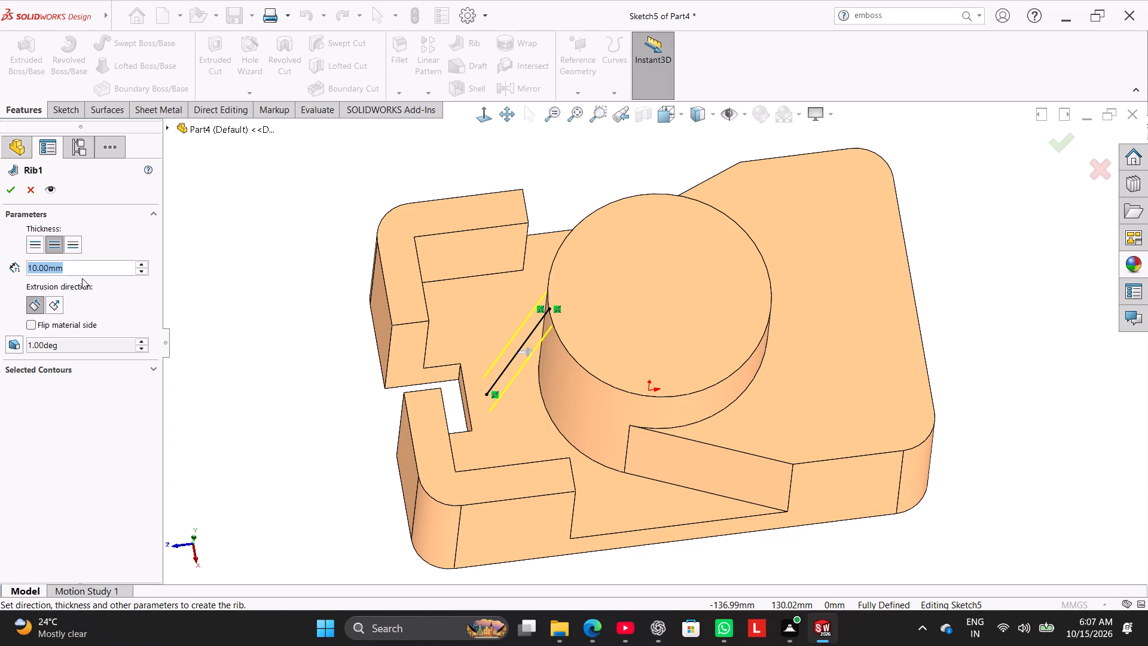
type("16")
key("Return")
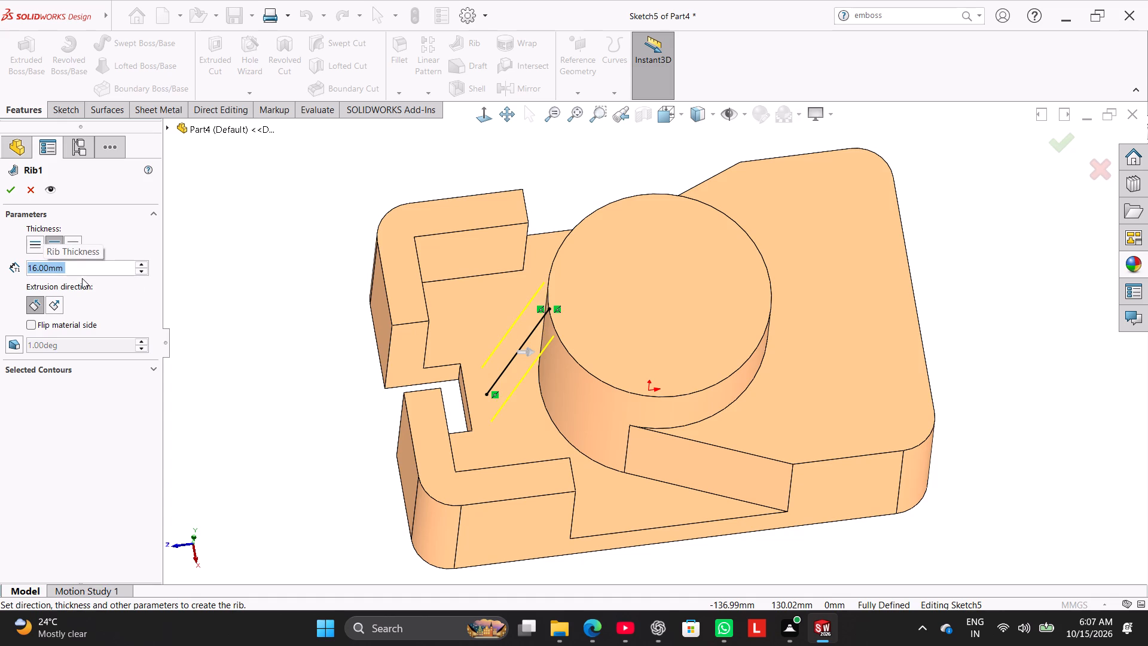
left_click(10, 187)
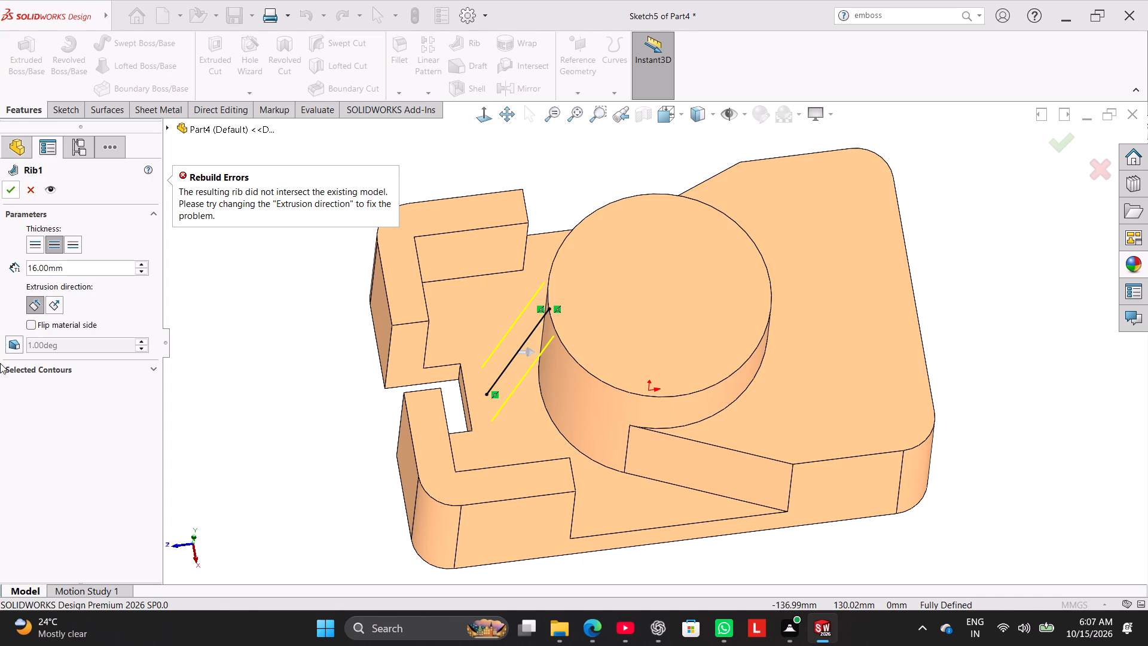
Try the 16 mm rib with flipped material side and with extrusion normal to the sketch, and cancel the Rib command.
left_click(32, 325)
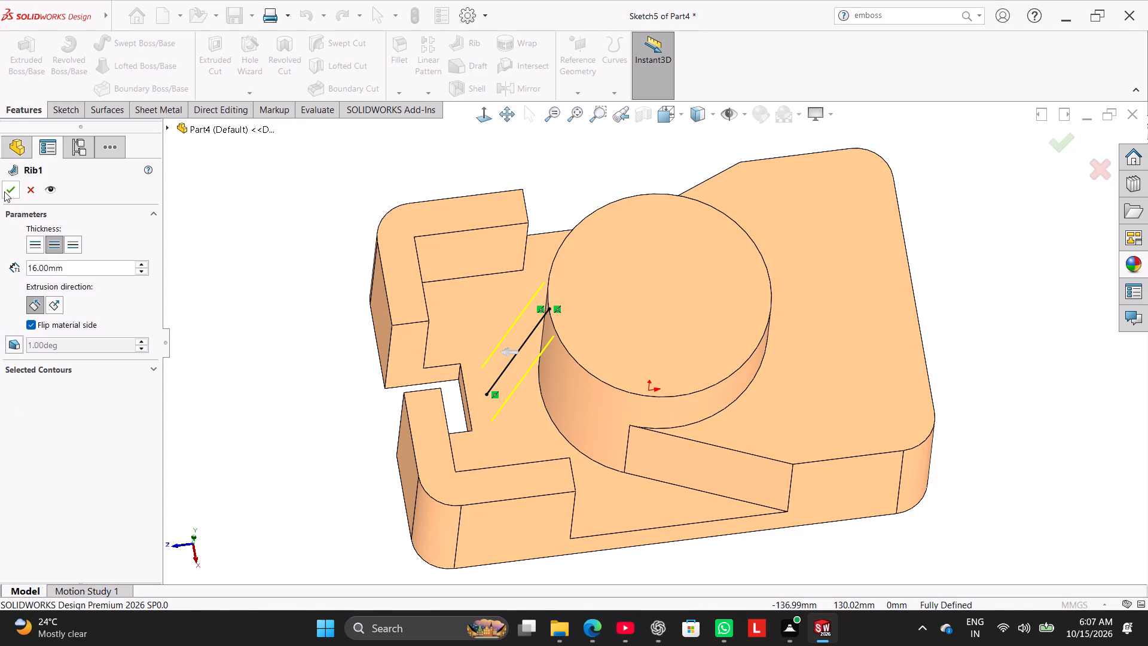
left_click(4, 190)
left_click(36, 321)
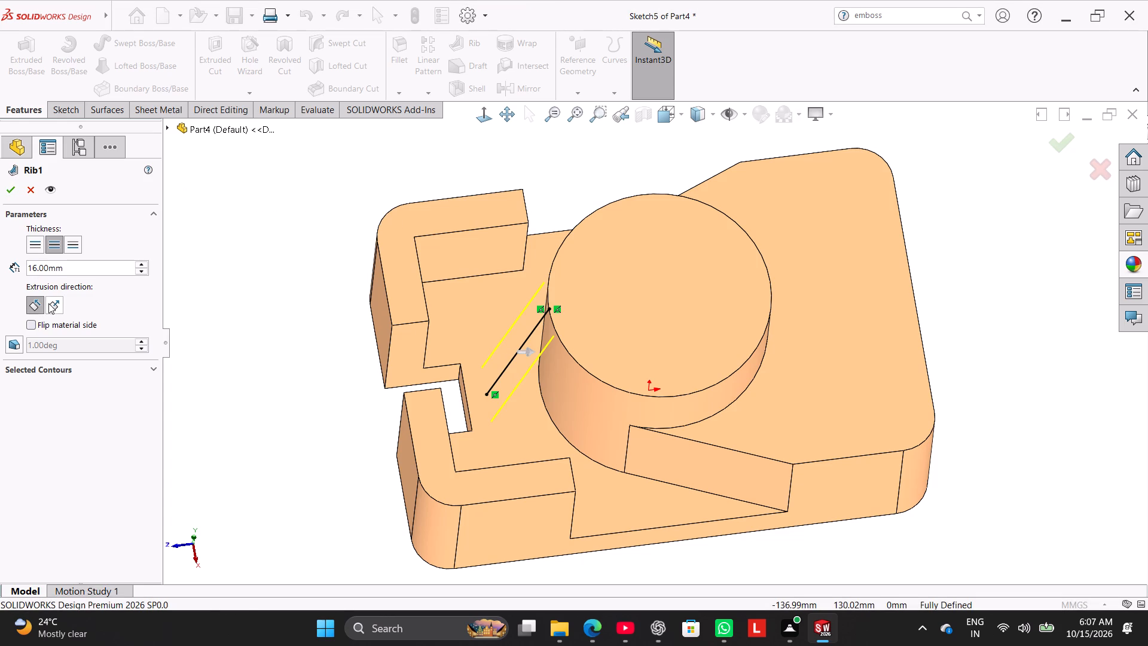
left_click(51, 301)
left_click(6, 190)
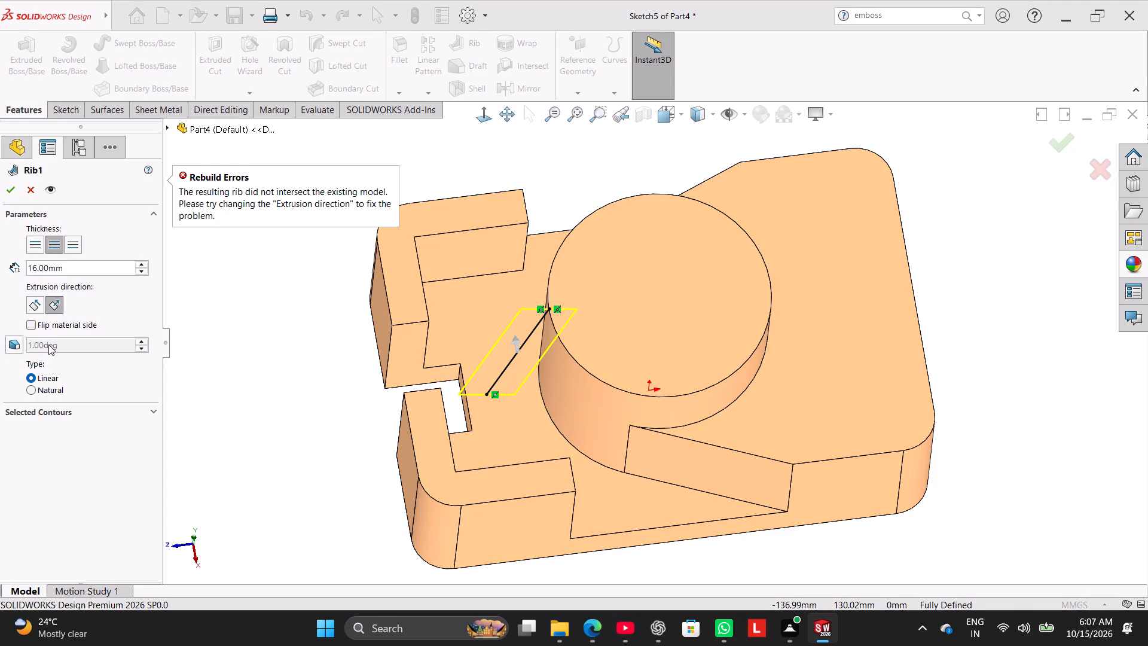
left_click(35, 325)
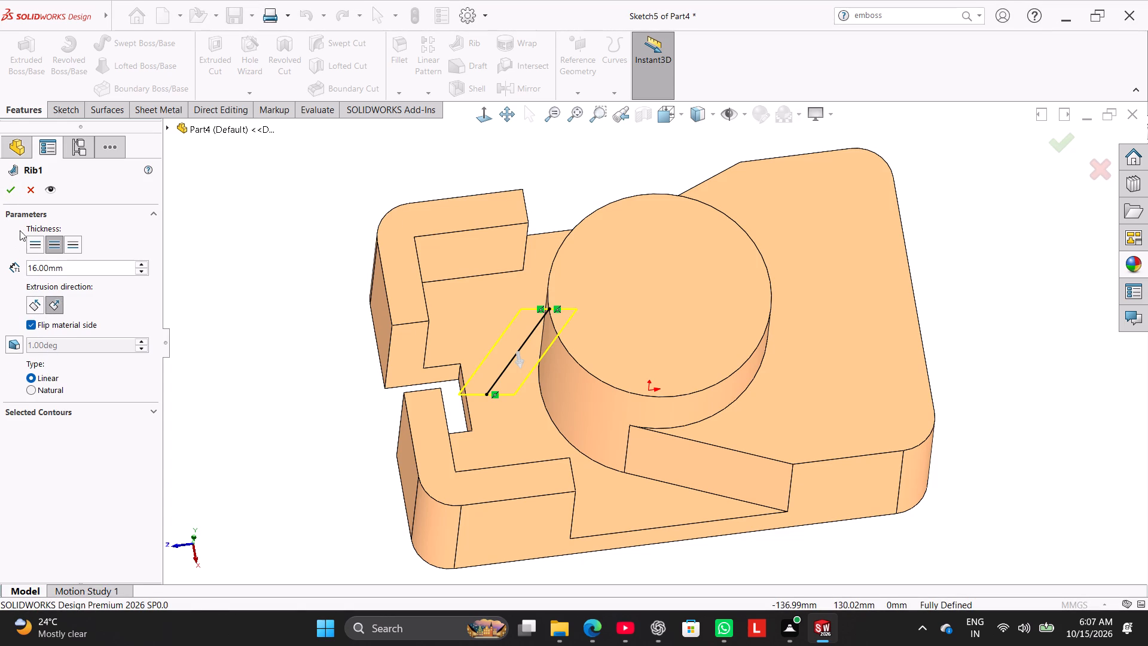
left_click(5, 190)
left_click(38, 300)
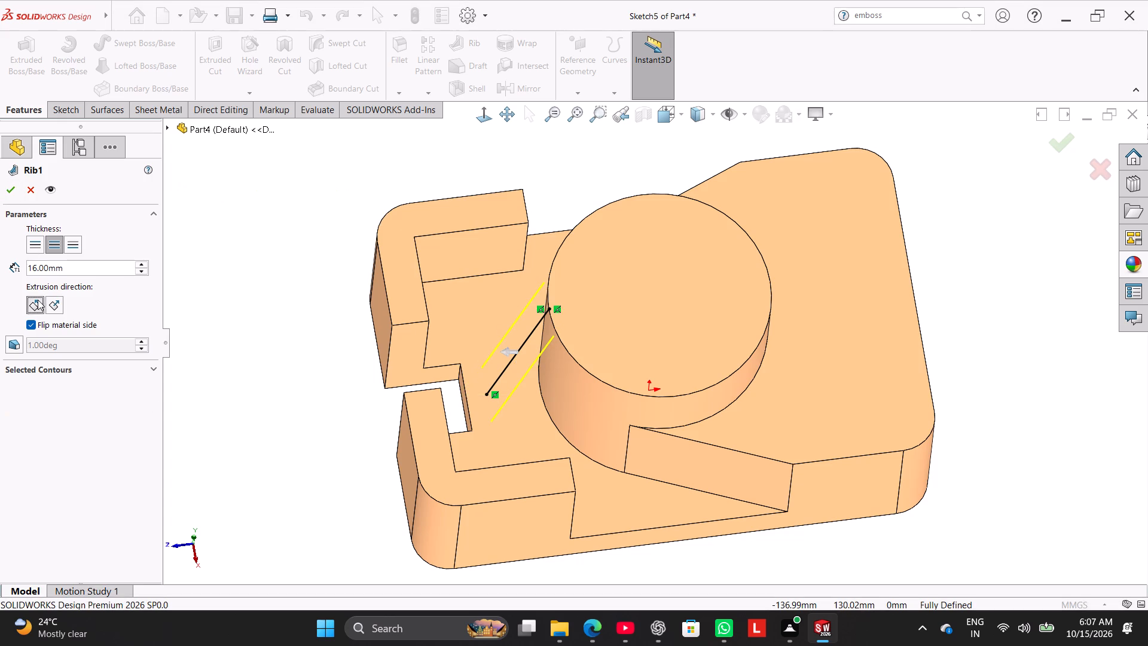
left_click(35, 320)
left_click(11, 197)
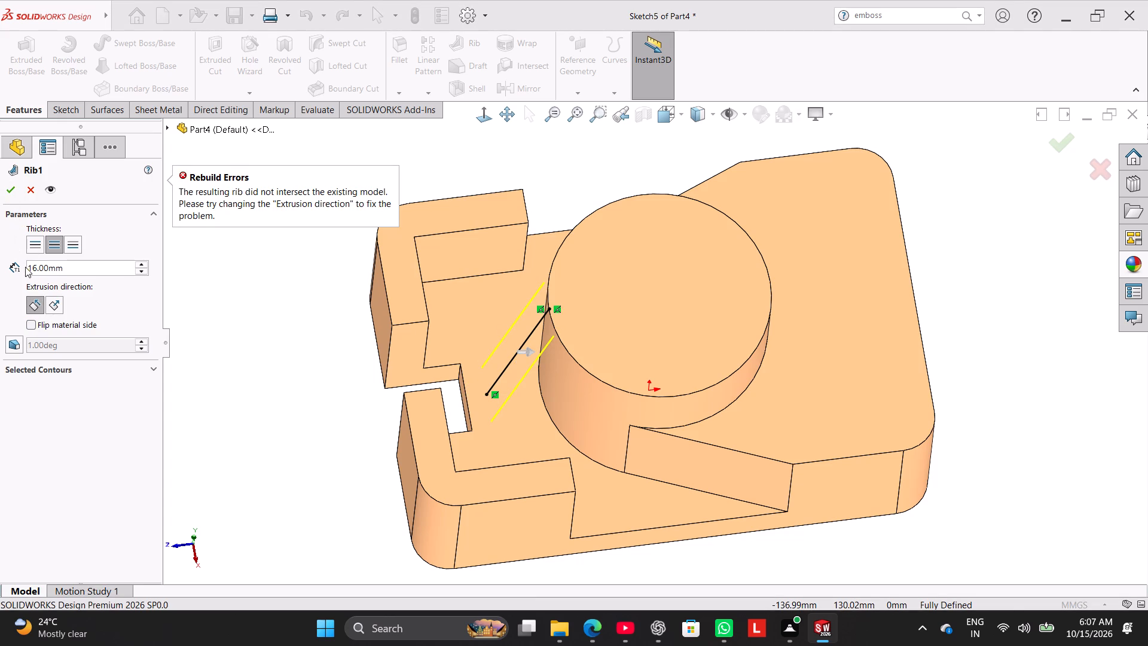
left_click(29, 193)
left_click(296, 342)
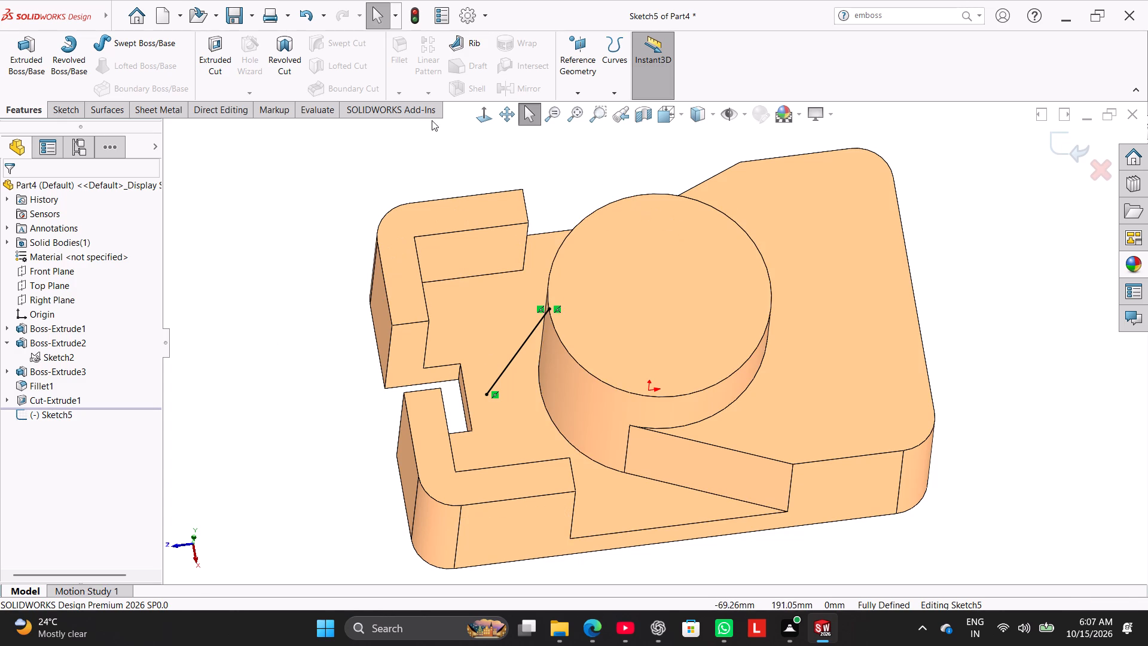
In the same sketch, draw a short horizontal line about 0.6 mm long from the slanted line's upper end along the cylinder's top edge.
left_click(475, 112)
left_click(352, 292)
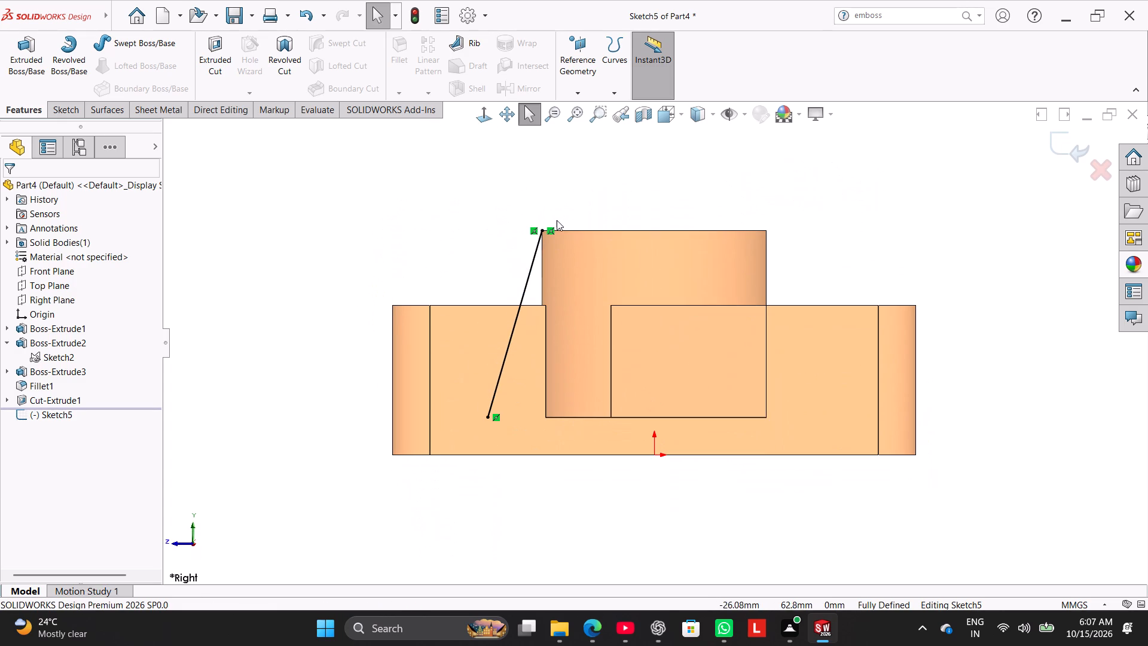
scroll(557, 220, "down", 6)
scroll(552, 273, "down", 5)
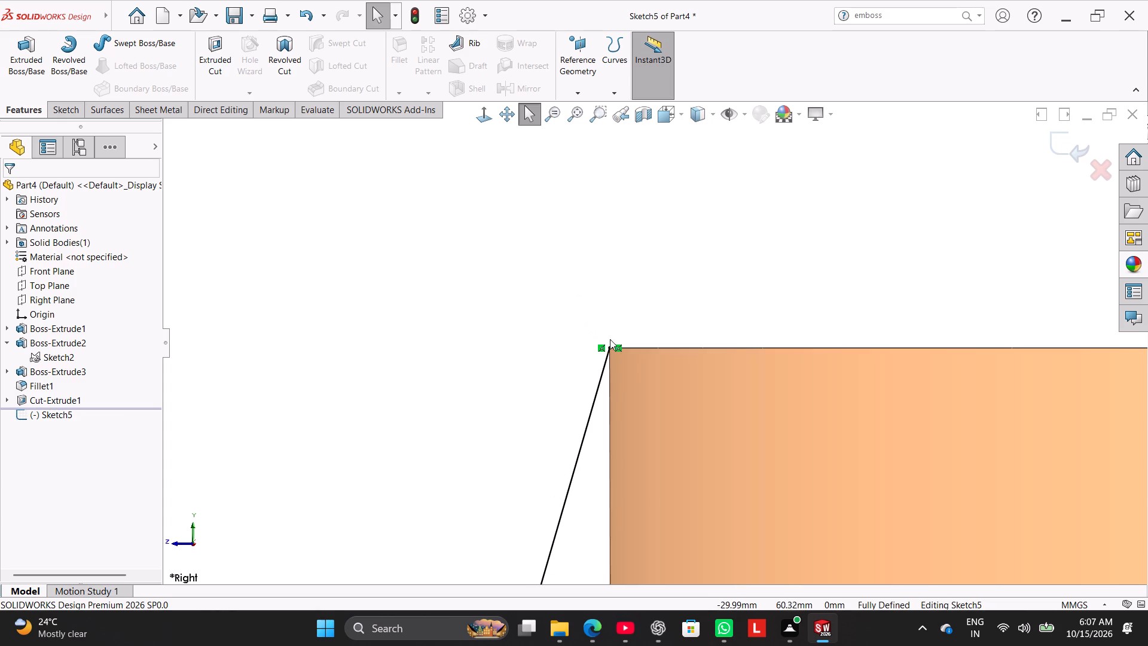
left_click(65, 117)
left_click(97, 44)
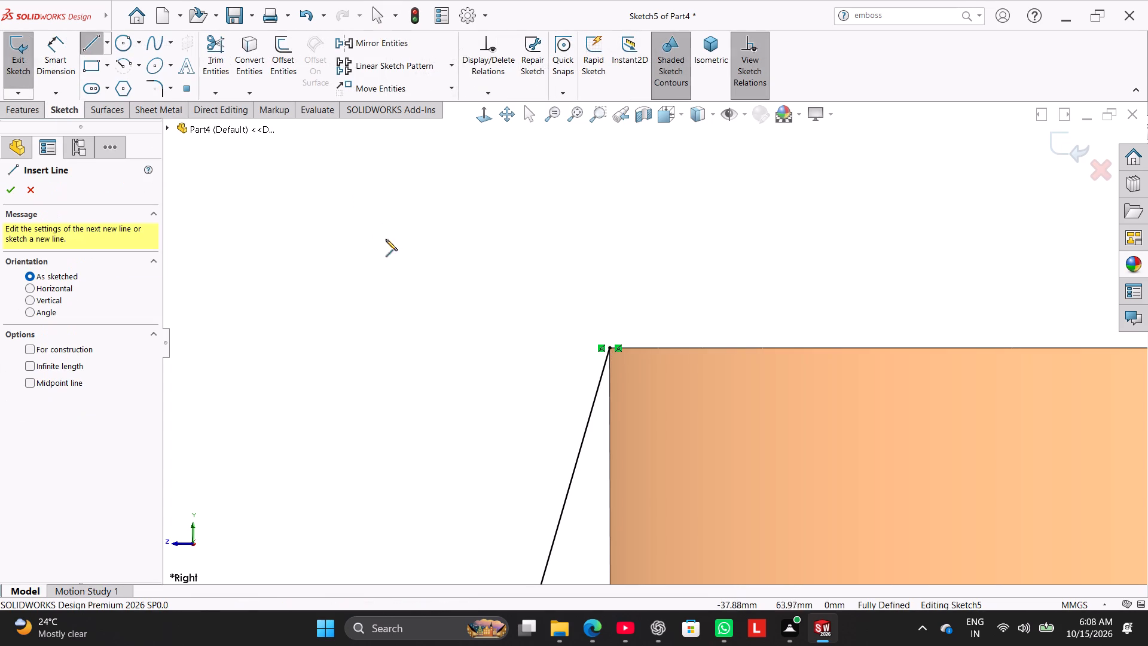
left_click(611, 348)
left_click(628, 346)
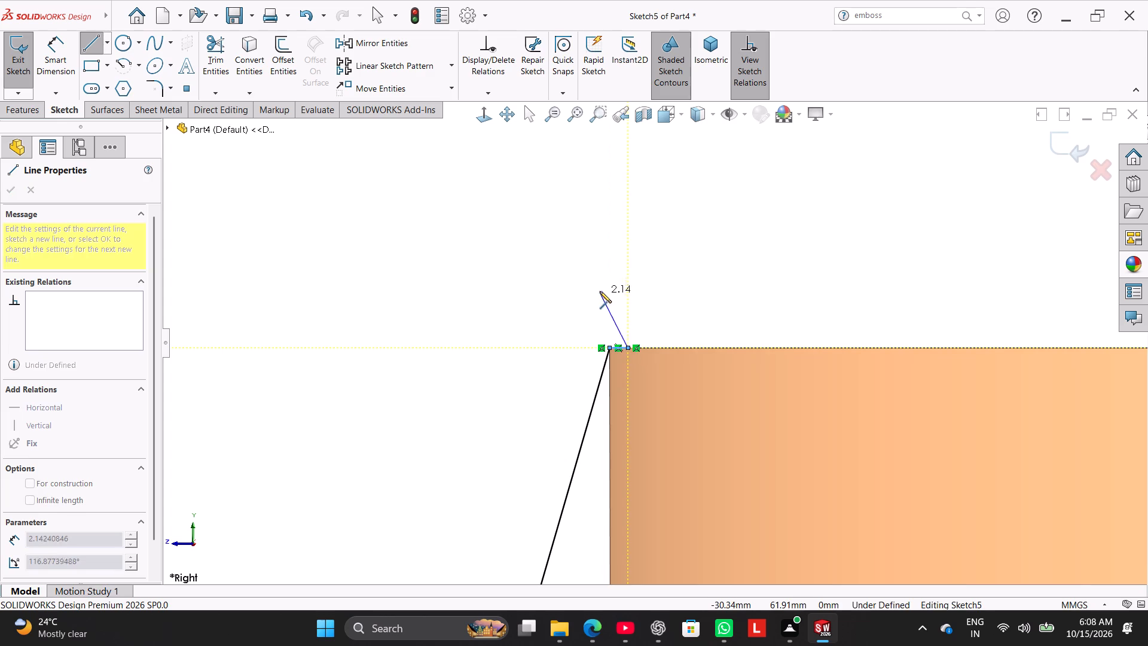
right_click(600, 291)
left_click(618, 299)
Dimension the short horizontal line at the cylinder's top edge and set its length to 1 mm.
scroll(653, 364, "down", 4)
scroll(584, 317, "down", 3)
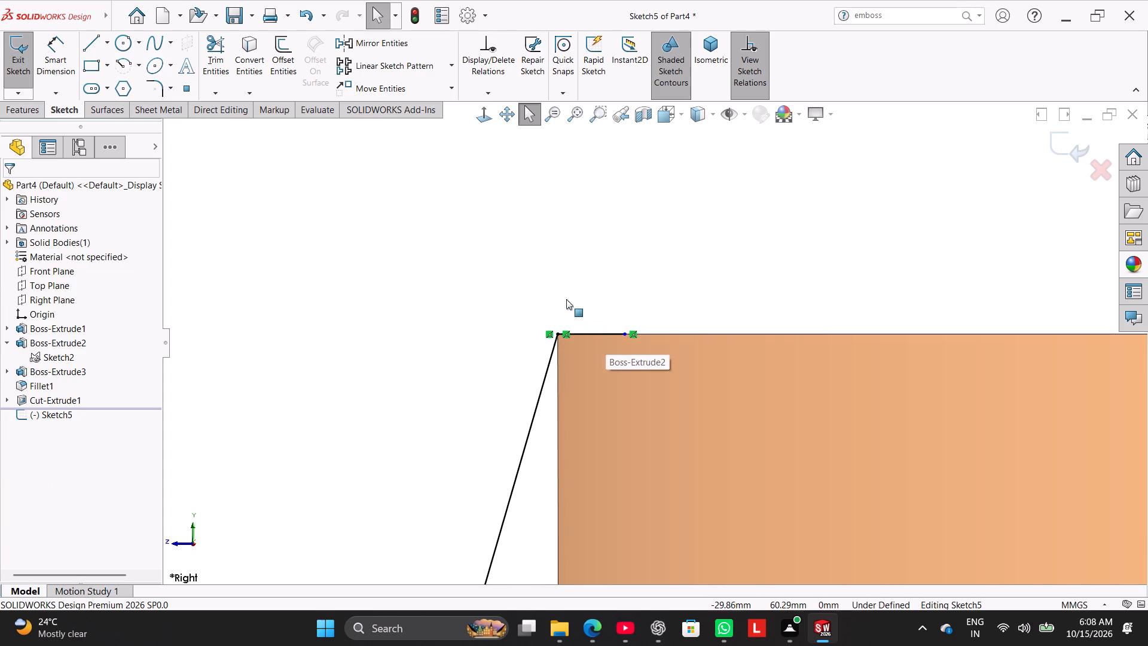
left_click(74, 60)
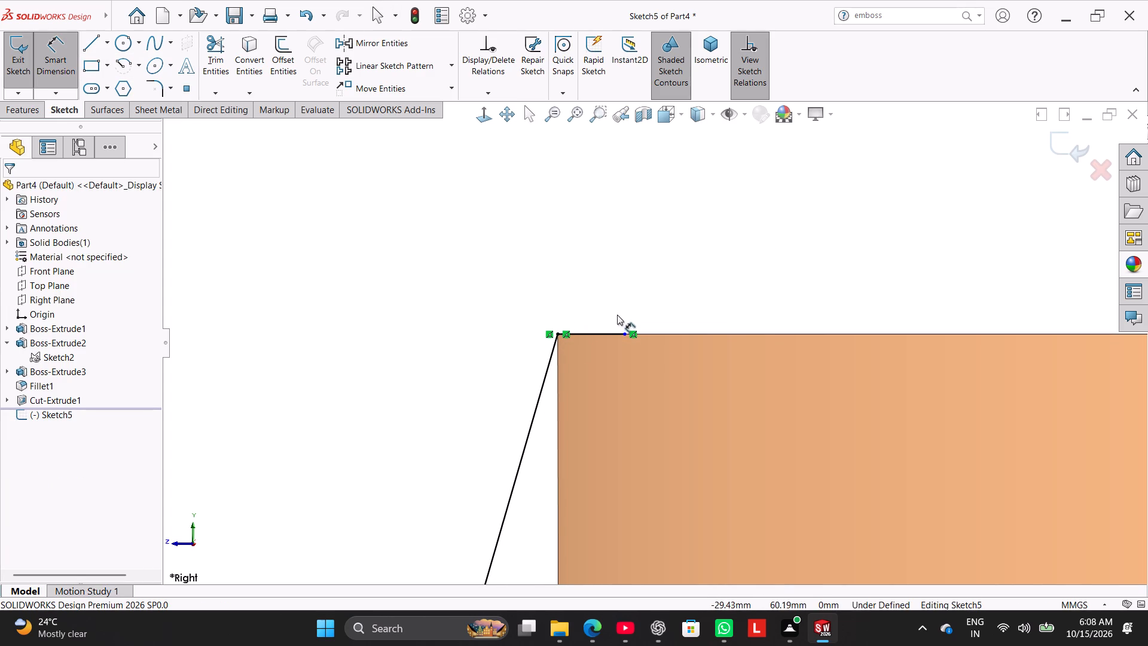
left_click(611, 334)
left_click(587, 300)
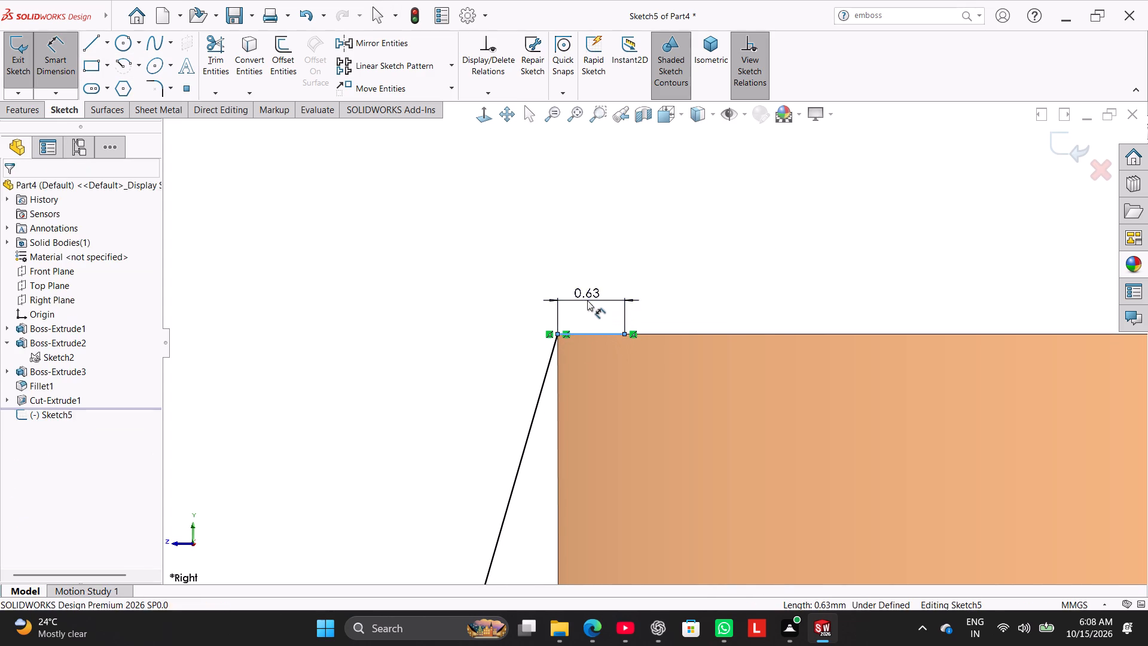
key("1")
key("Return")
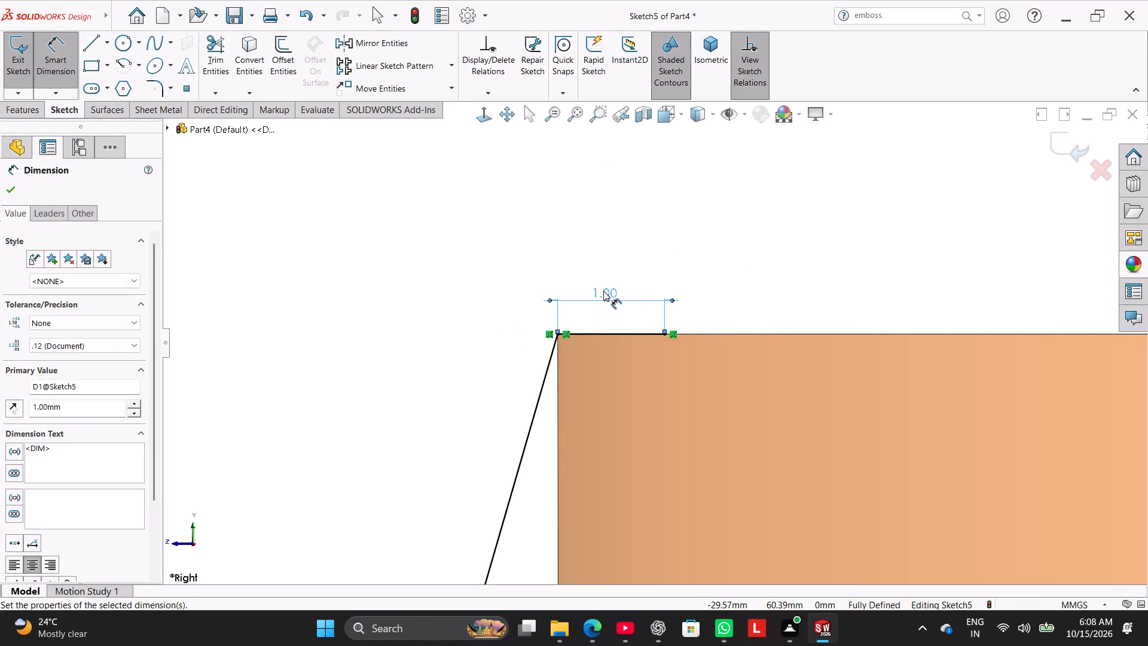
double_click(603, 291)
left_click(521, 270)
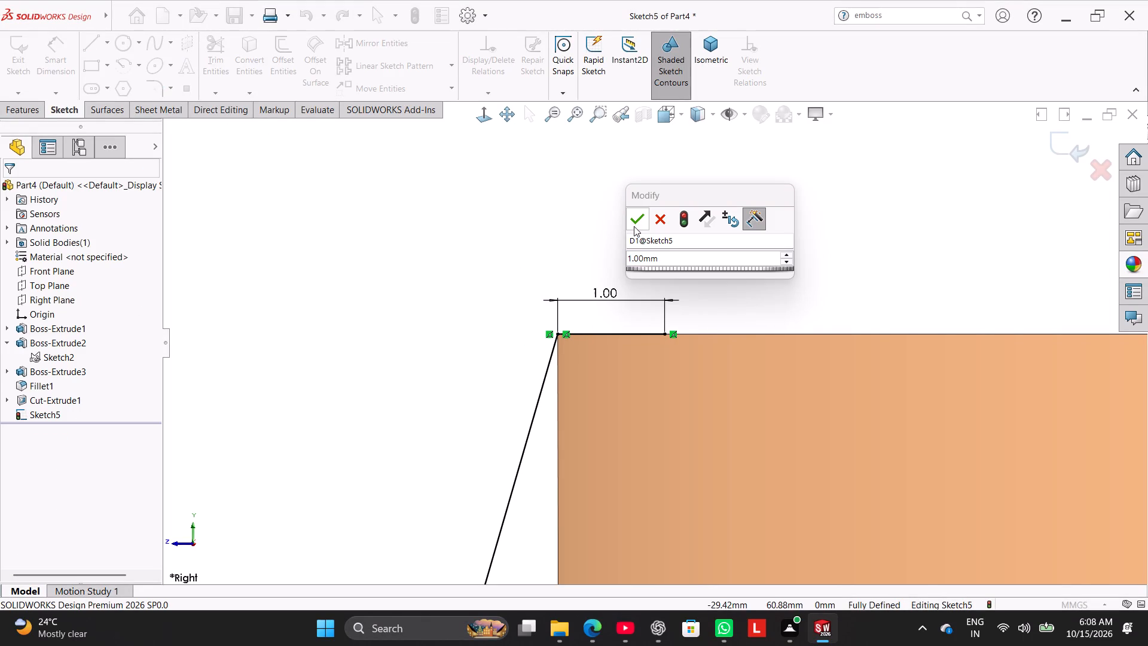
left_click(634, 226)
right_click(416, 267)
left_click(439, 303)
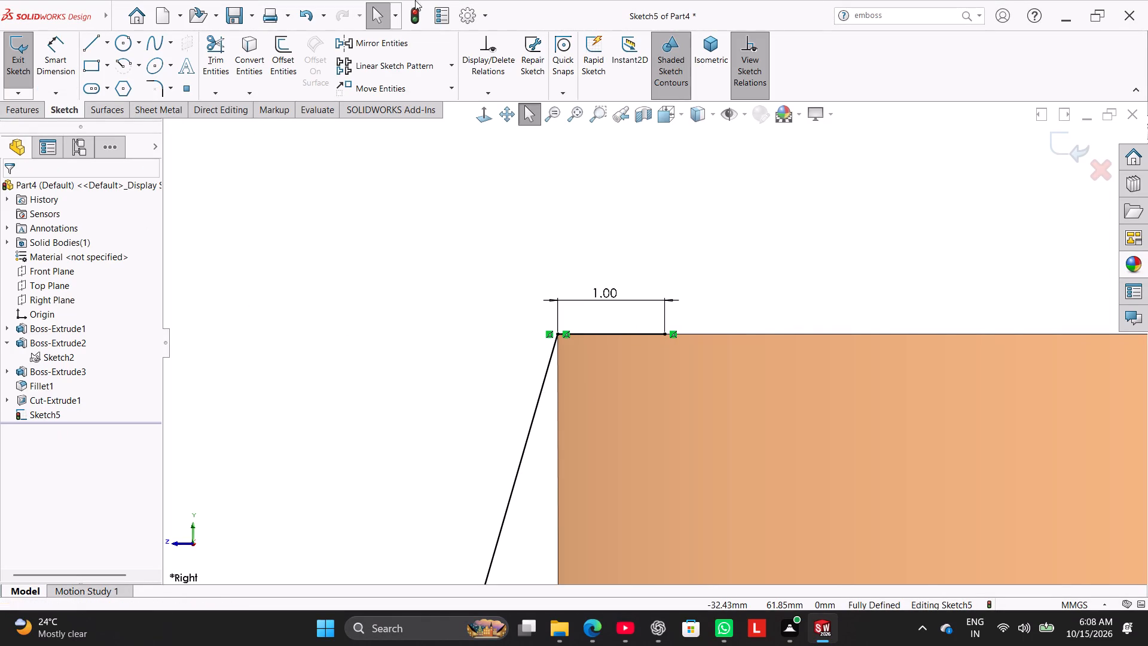
Create a 10 mm thick rib from the sketch, with thickness on both sides and extrusion parallel to the sketch.
left_click(5, 104)
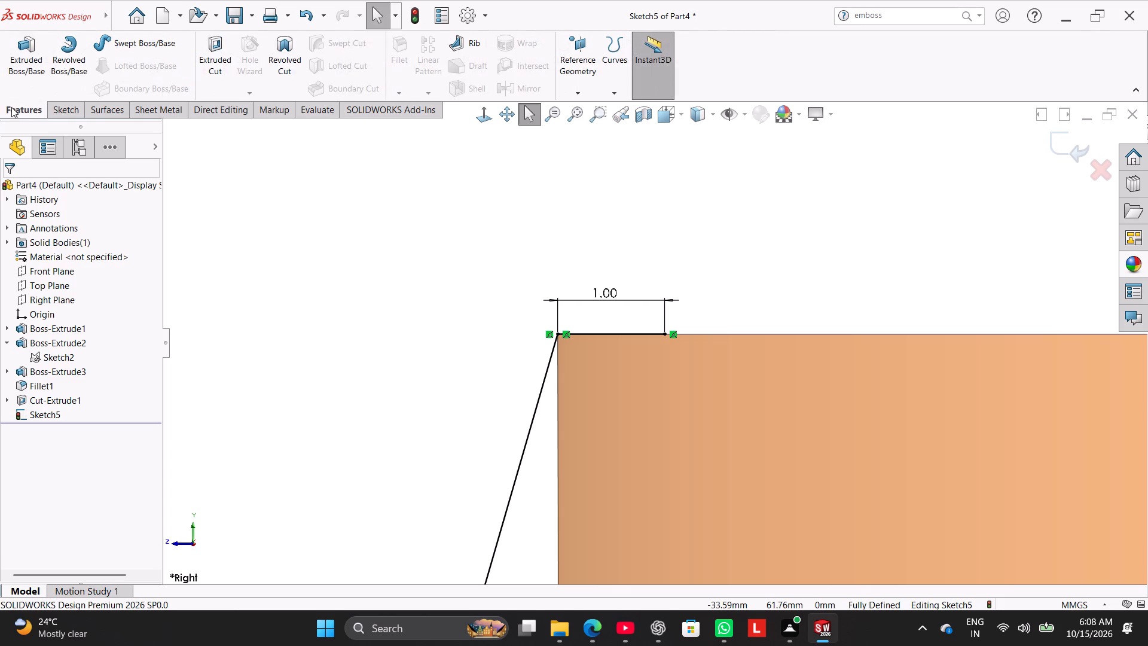
left_click(467, 43)
scroll(331, 287, "up", 2)
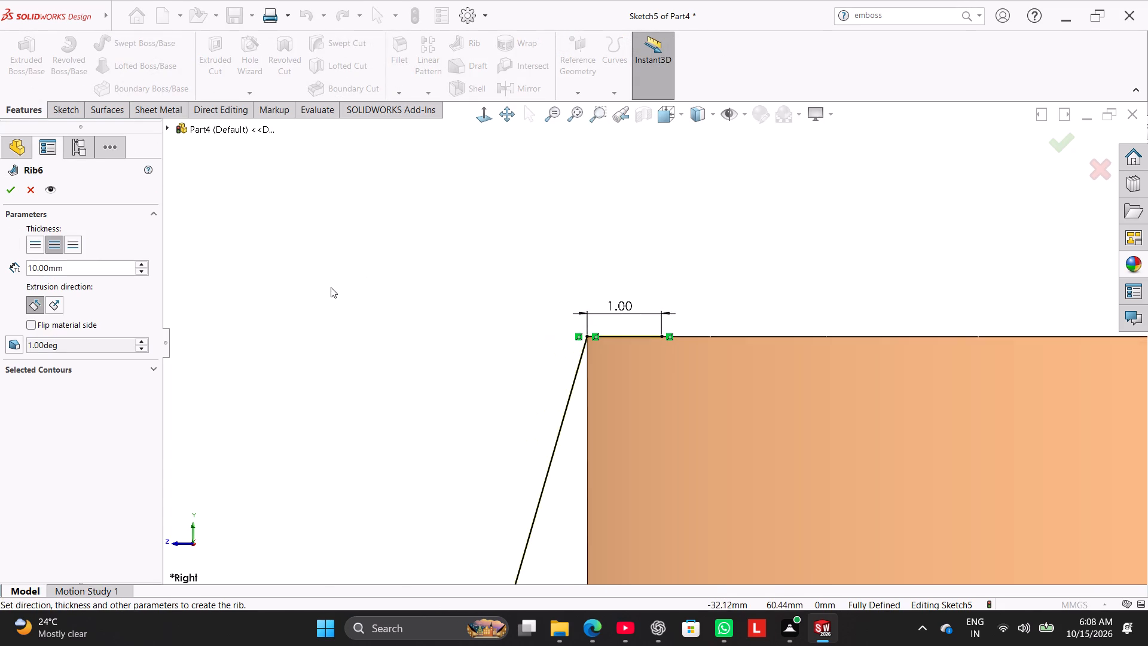
scroll(331, 287, "up", 6)
middle_click_drag(353, 280, 386, 334)
scroll(386, 345, "up", 2)
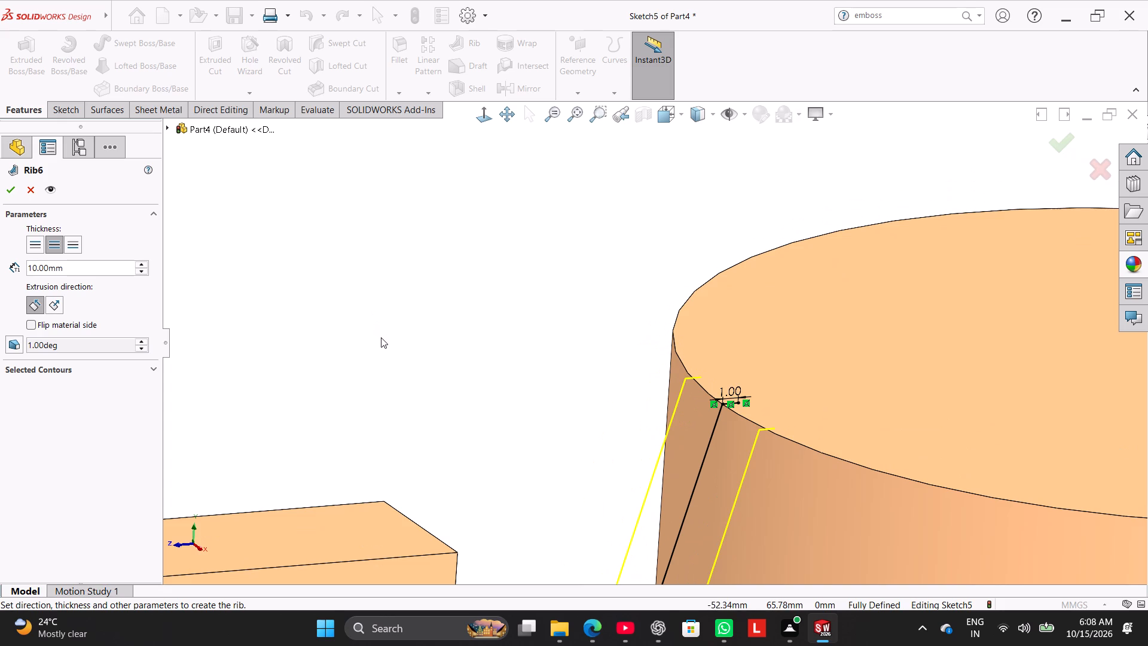
scroll(270, 317, "up", 7)
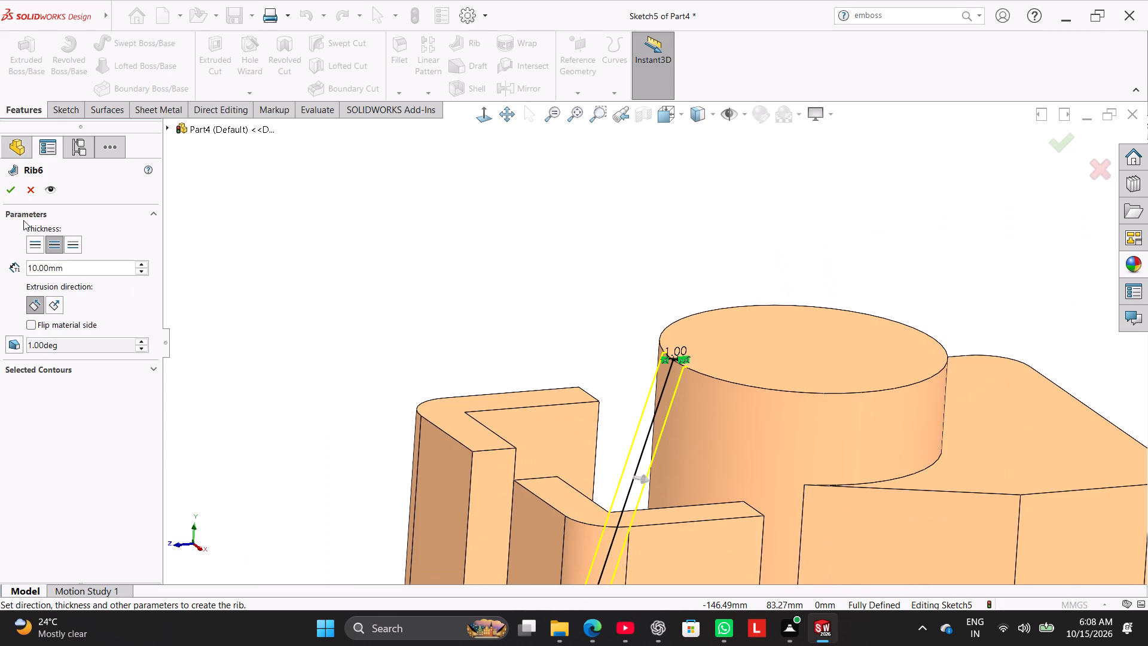
left_click(10, 189)
left_click(314, 290)
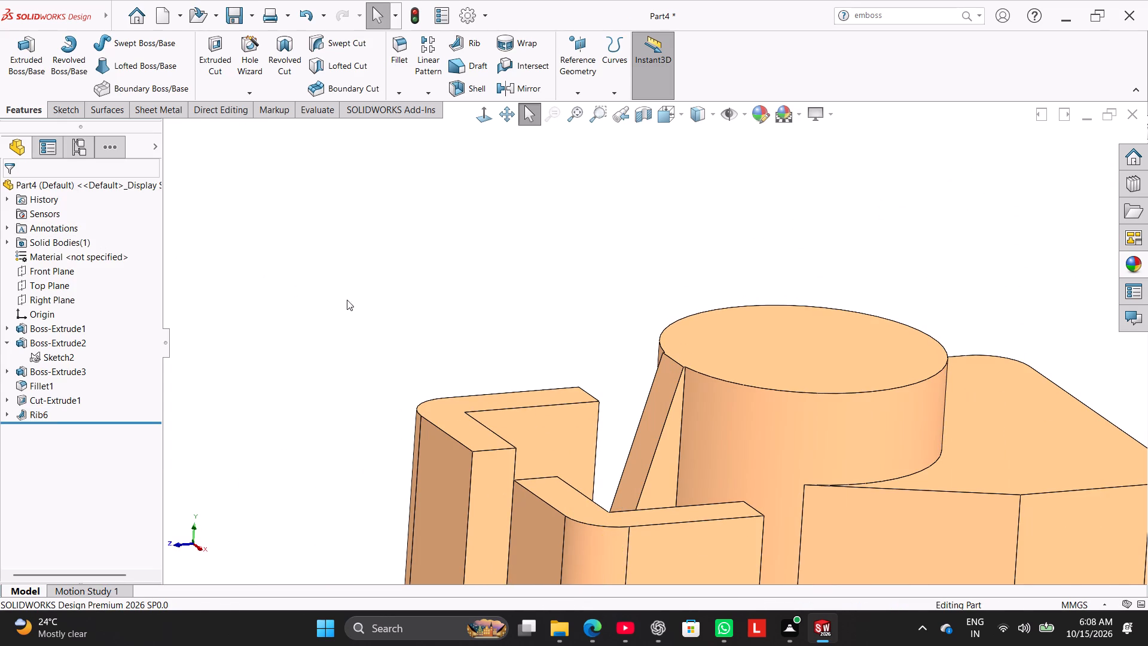
Edit the rib feature against the cylinder and set its thickness to 16 mm.
right_click(34, 412)
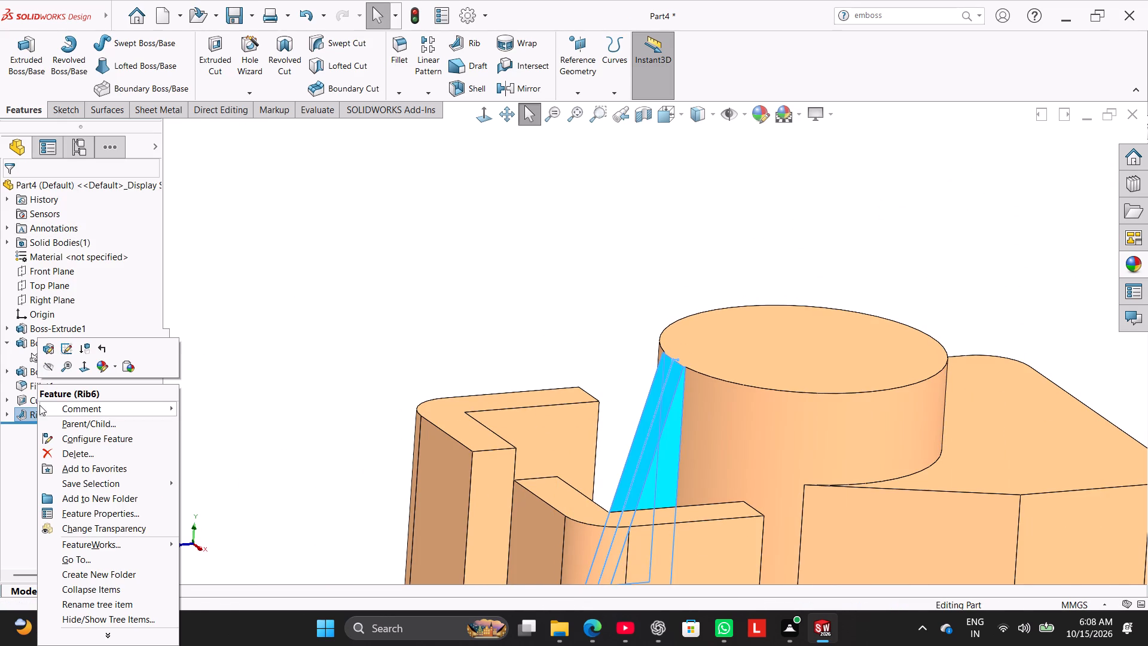
left_click(52, 353)
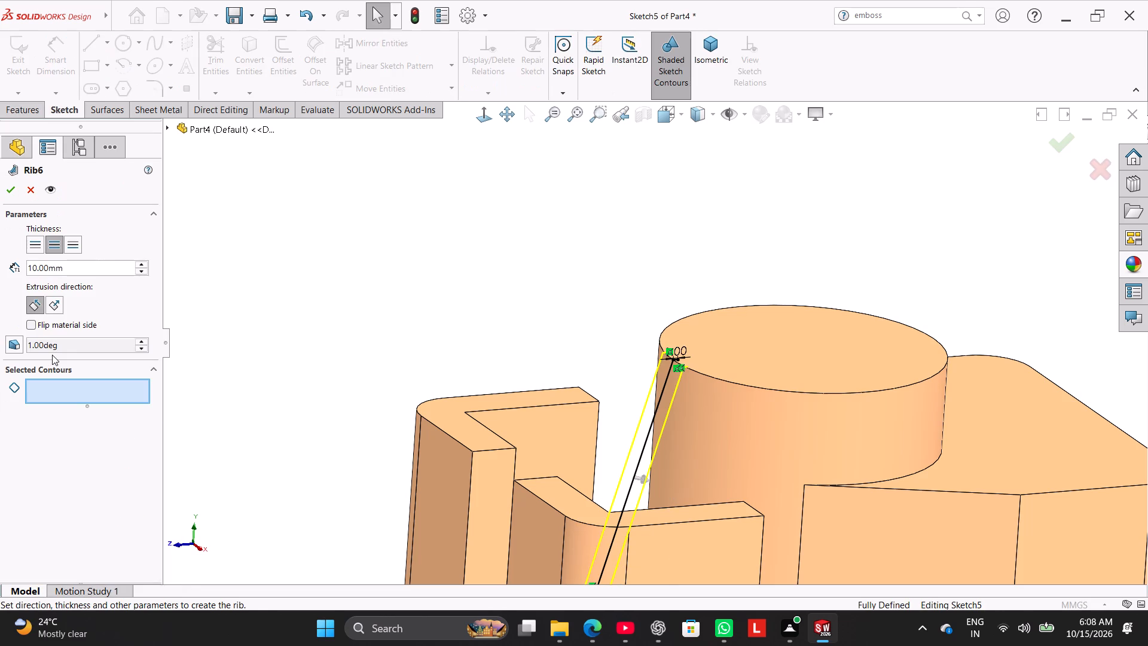
double_click(69, 271)
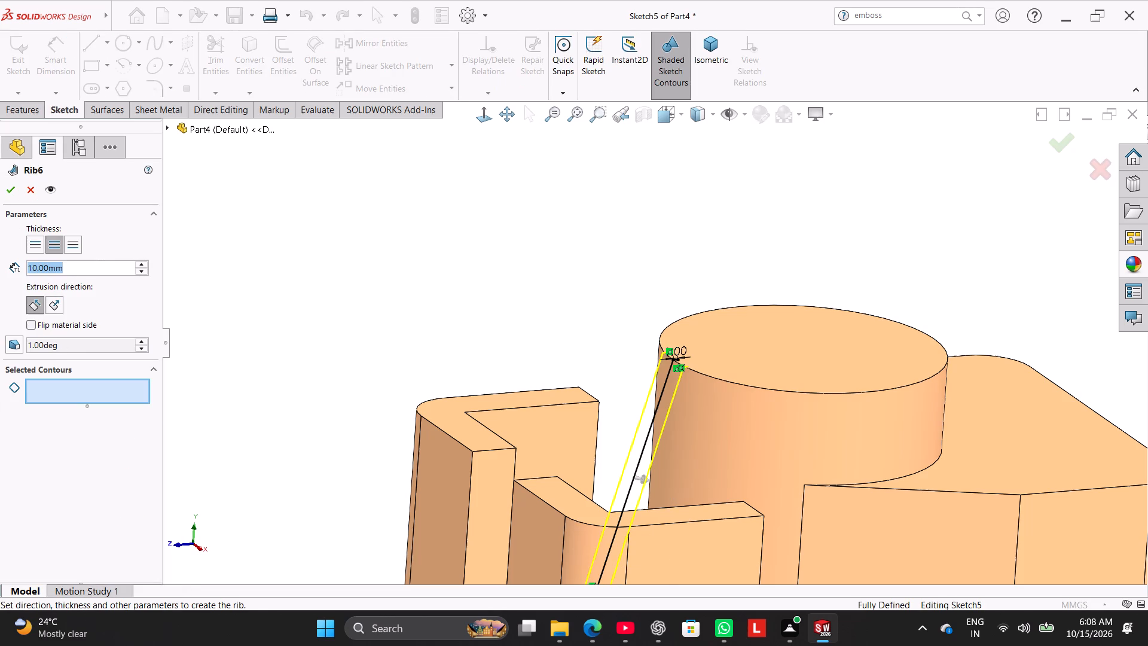
type("16")
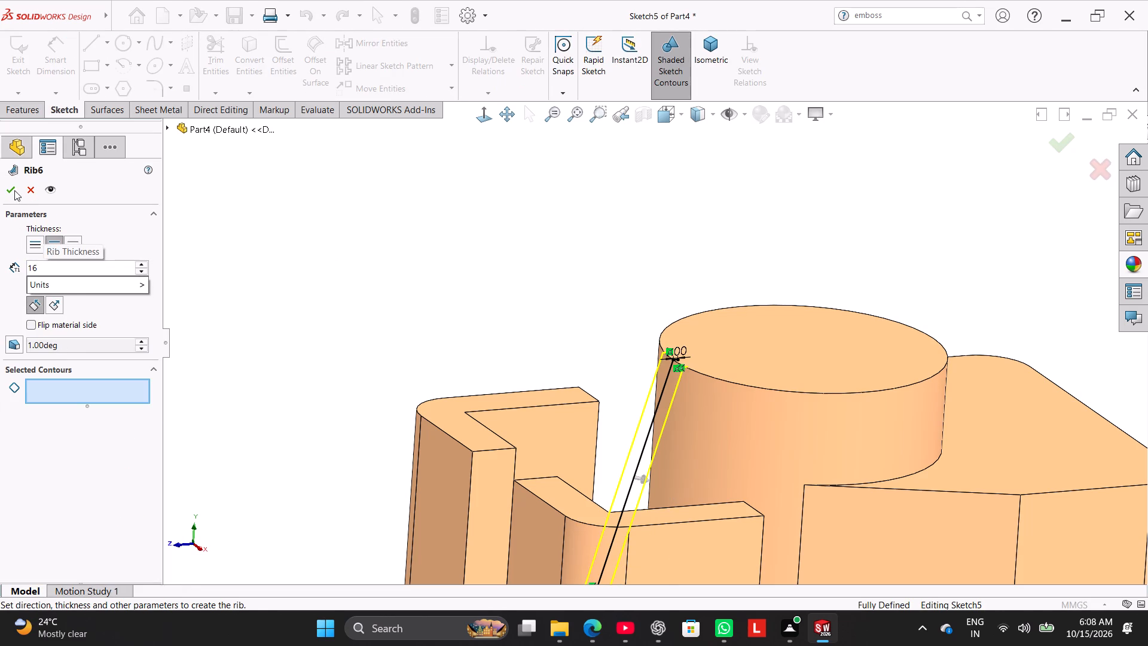
left_click(14, 190)
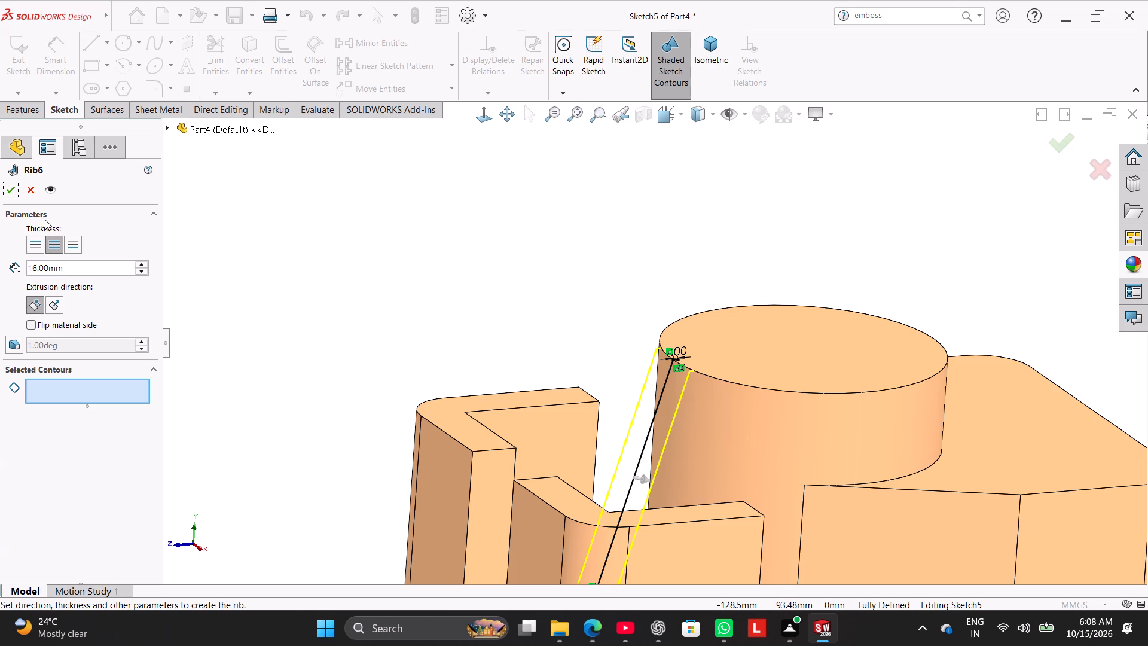
left_click(7, 191)
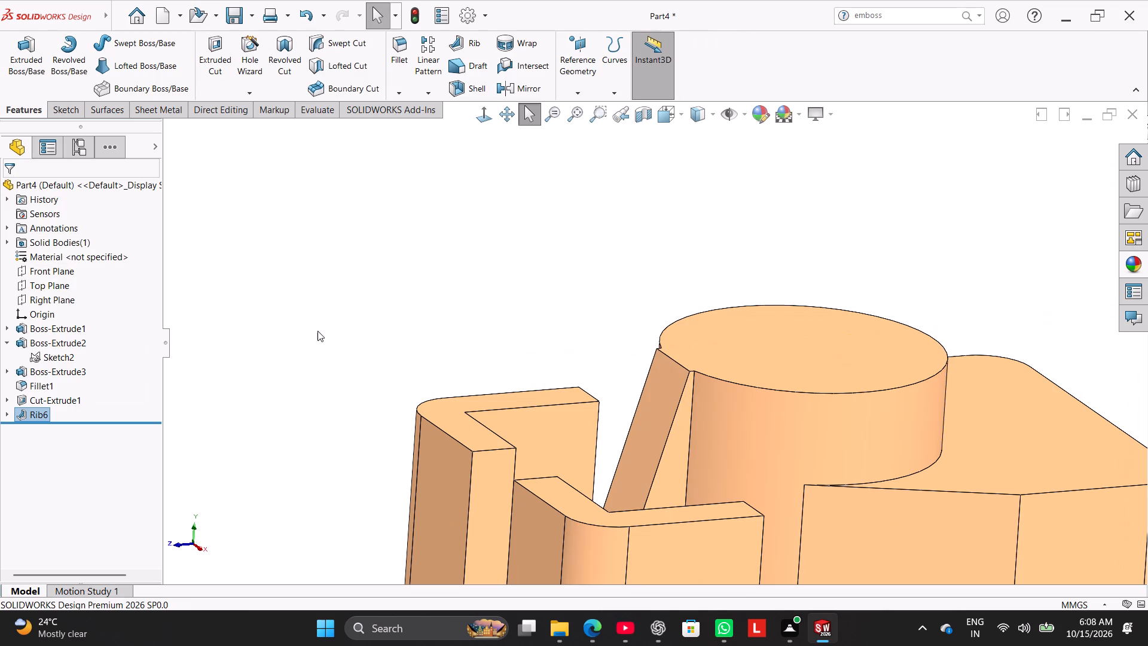
left_click(337, 325)
right_click_drag(329, 355, 458, 209)
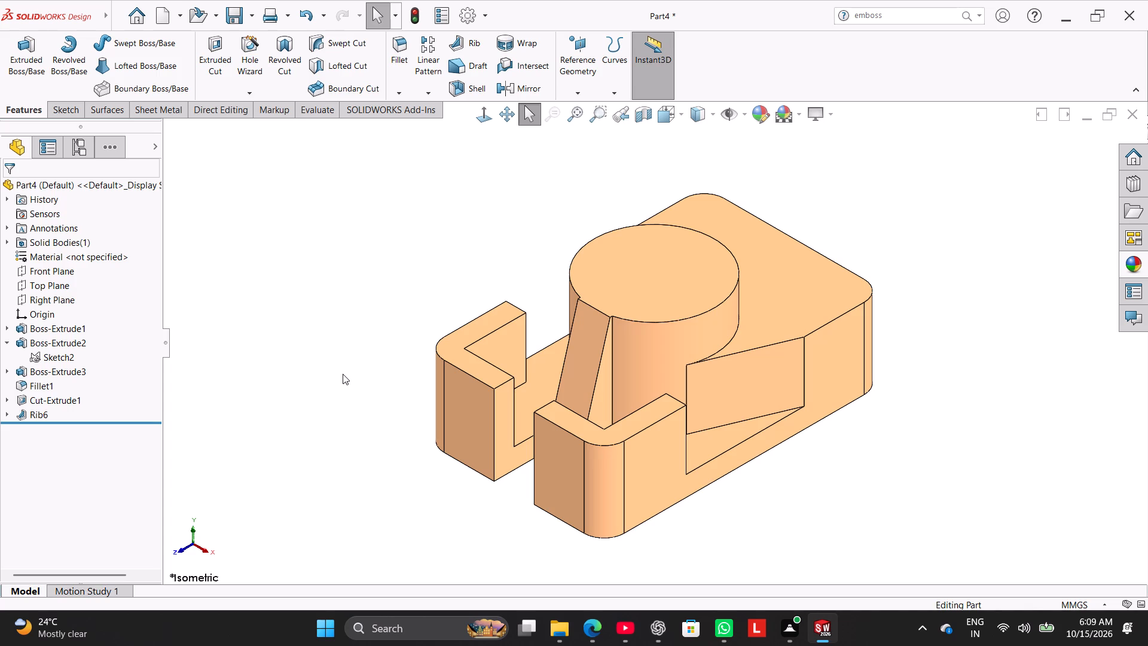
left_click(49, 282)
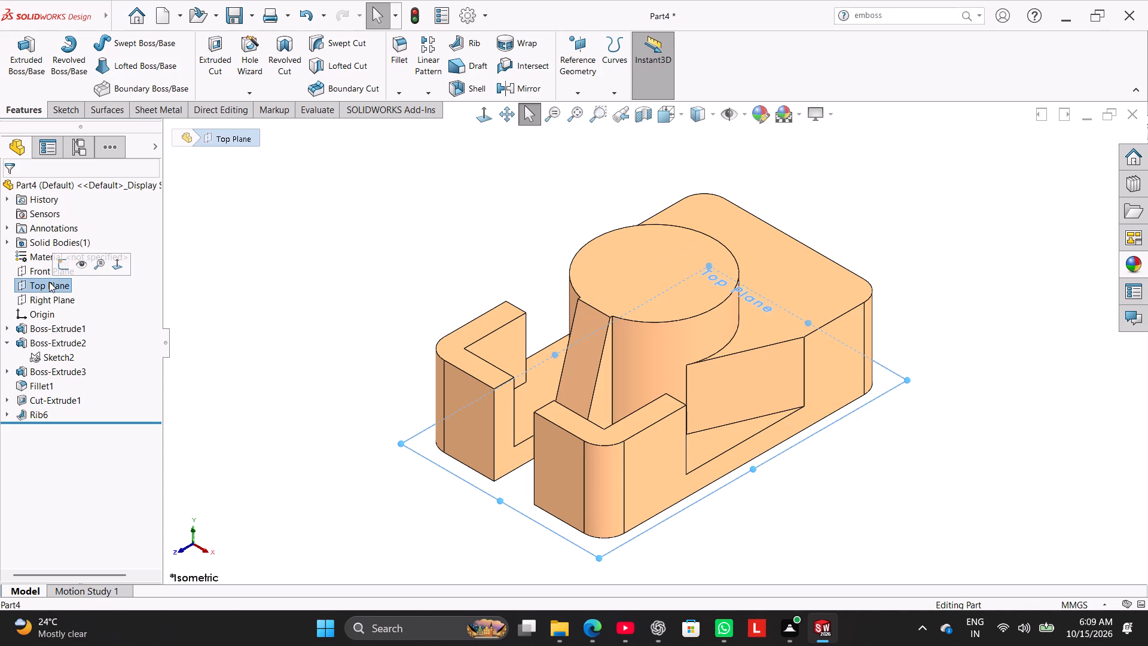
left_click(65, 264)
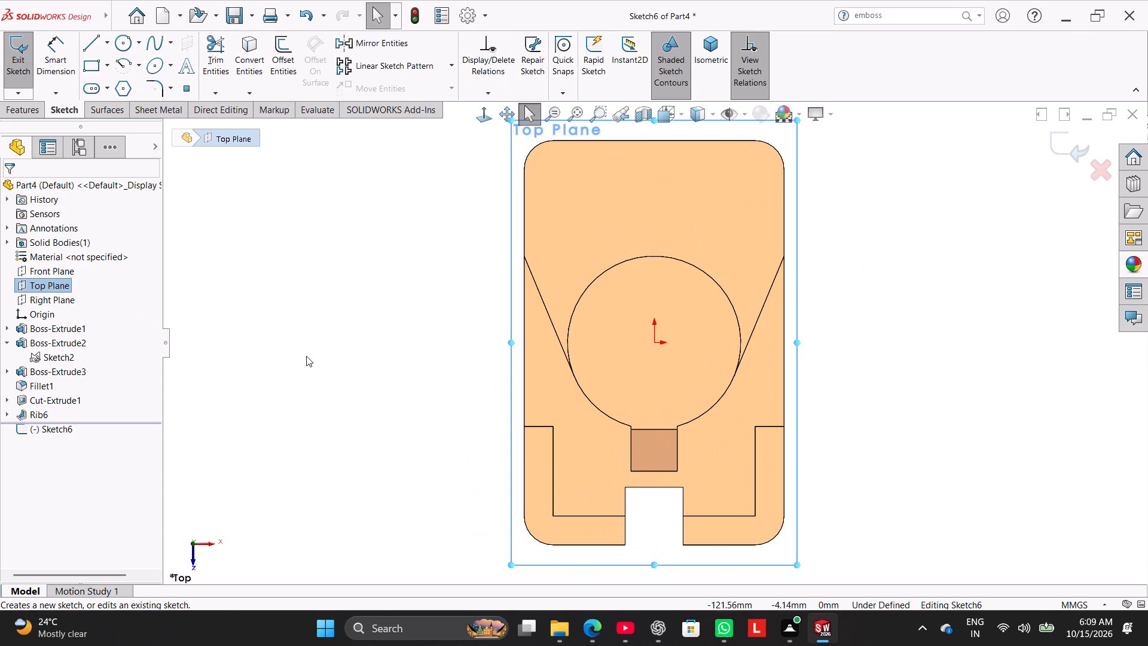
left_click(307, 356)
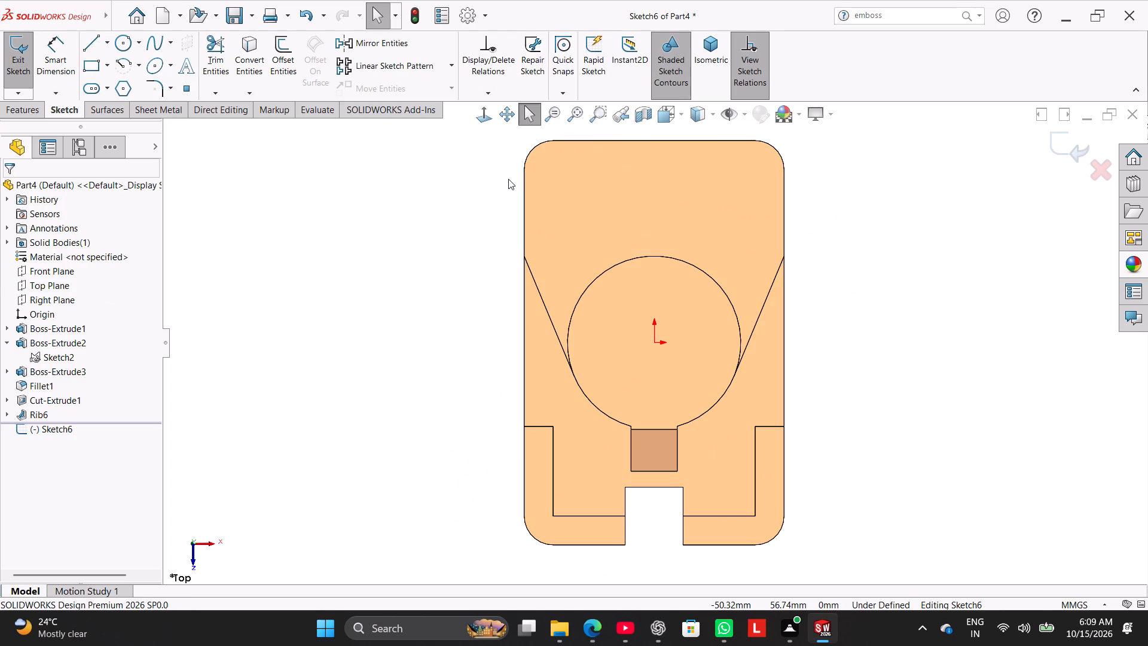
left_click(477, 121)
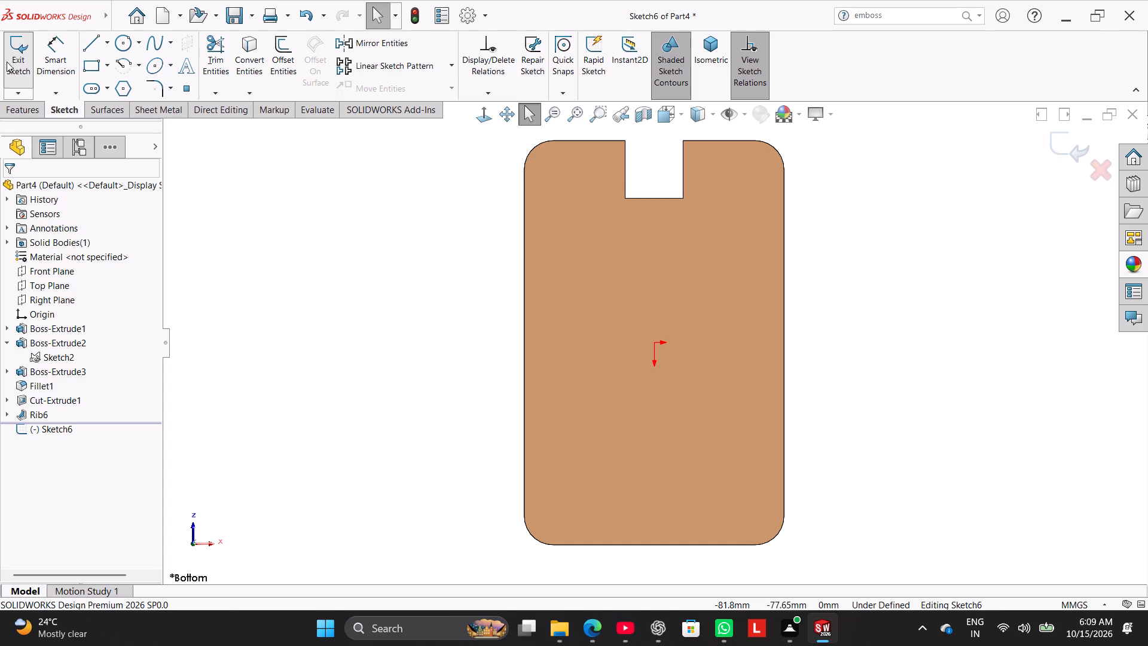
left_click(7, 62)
Examine where the rib's upper end meets the cylinder's top edge, close up and from the side.
right_click_drag(311, 319, 460, 209)
scroll(602, 301, "down", 6)
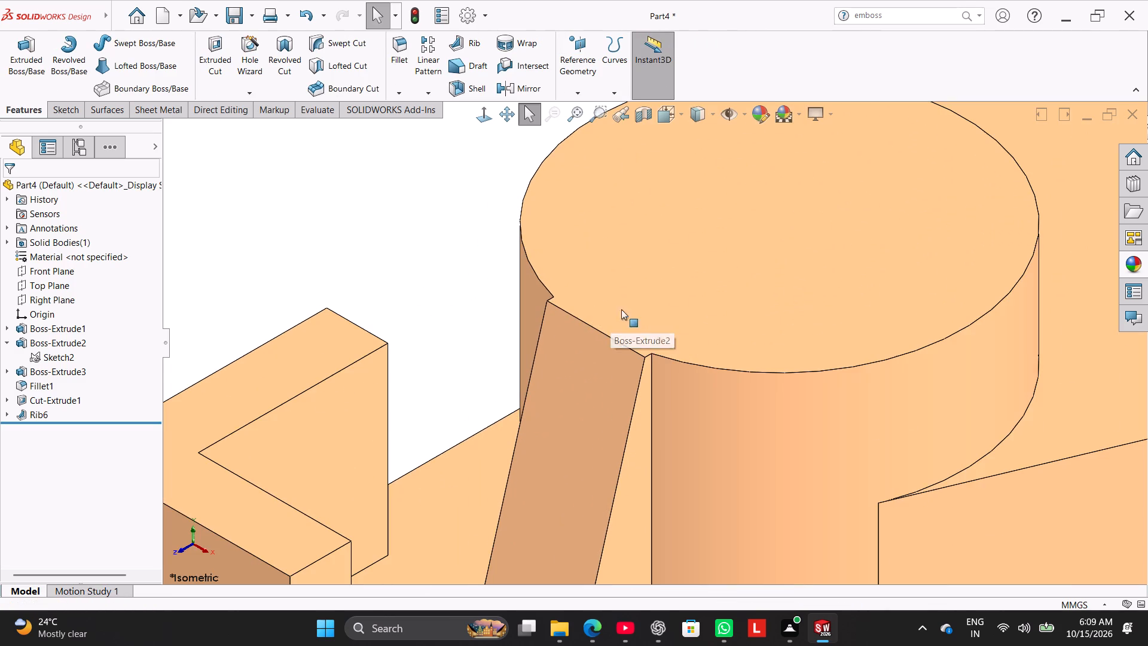
scroll(657, 334, "down", 7)
middle_click_drag(654, 383, 592, 345)
scroll(638, 332, "up", 2)
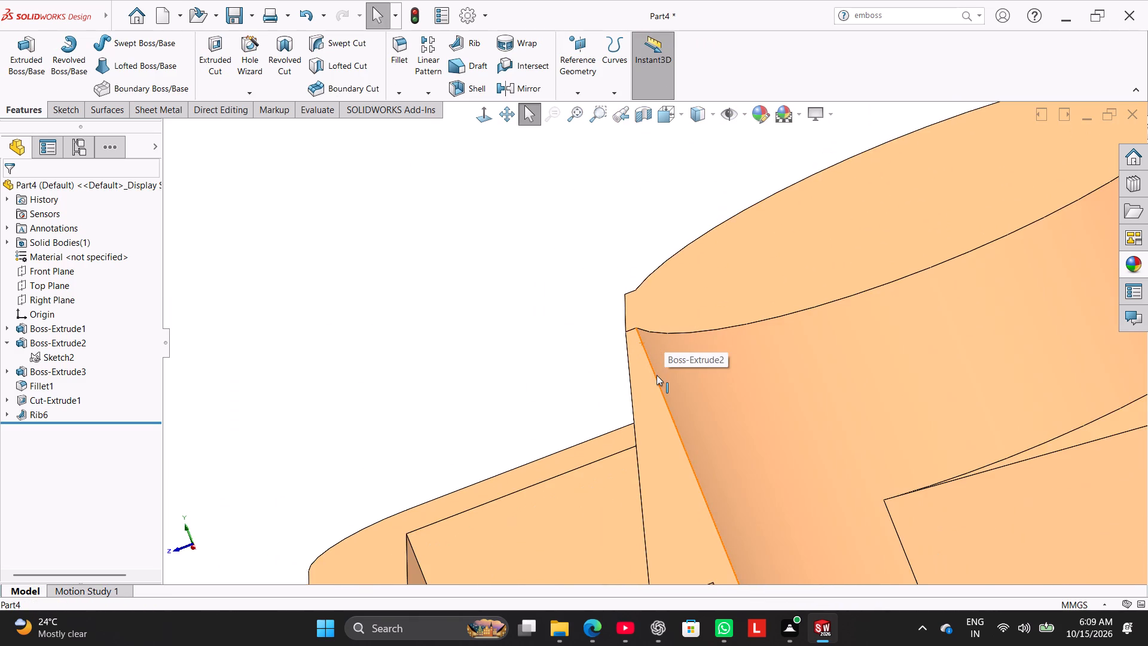
scroll(658, 375, "up", 1)
left_click(477, 121)
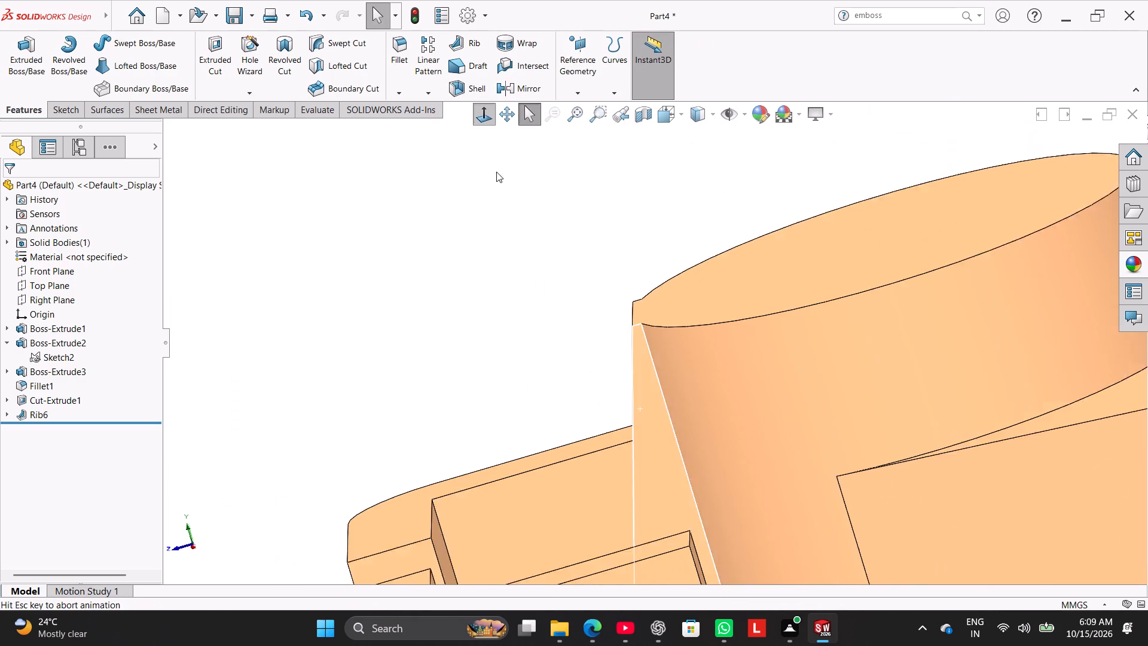
left_click(540, 260)
scroll(624, 452, "down", 3)
scroll(624, 454, "up", 3)
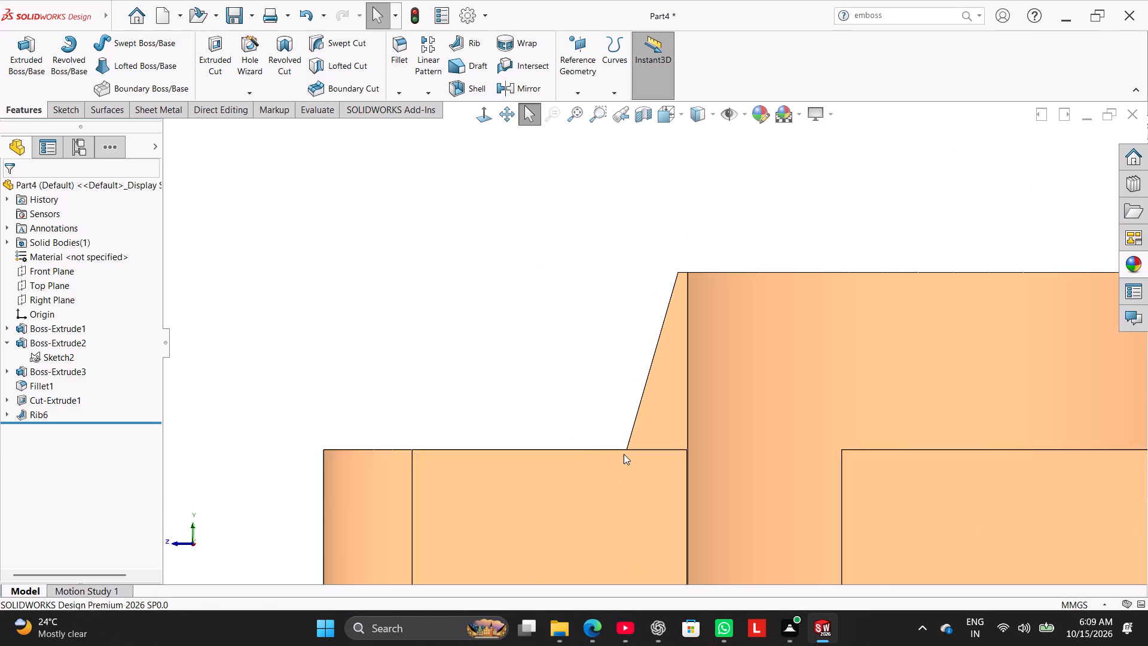
scroll(624, 454, "up", 1)
scroll(654, 438, "down", 1)
scroll(652, 437, "up", 1)
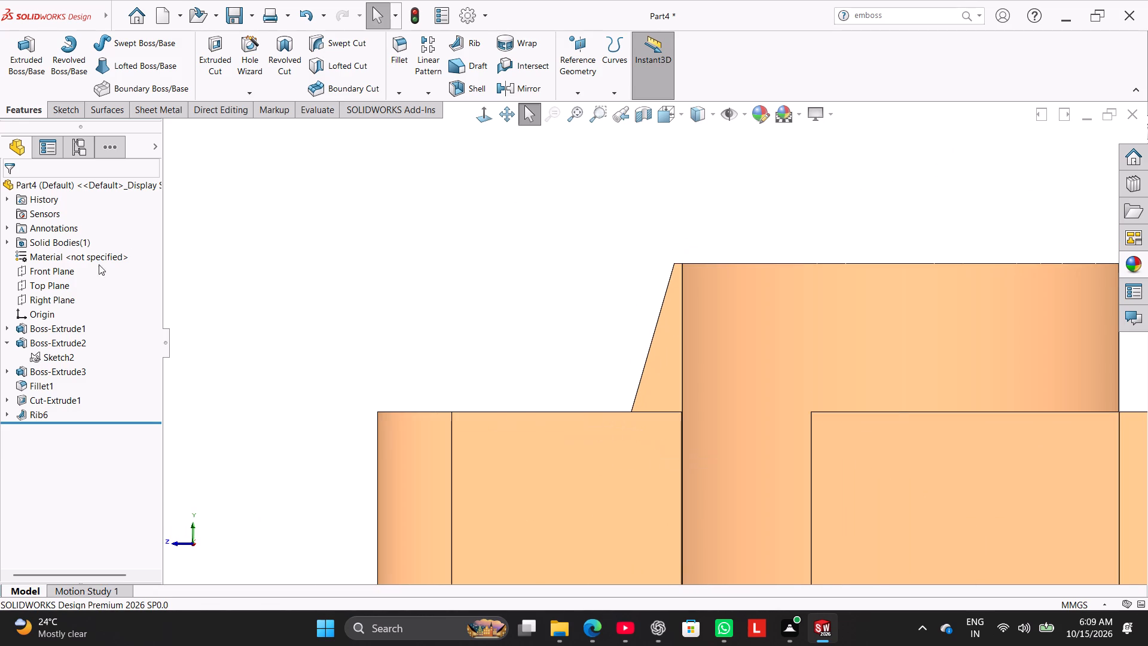
Start a new sketch on the Right Plane and set the display style to Hidden Lines Visible.
left_click(45, 297)
left_click(58, 282)
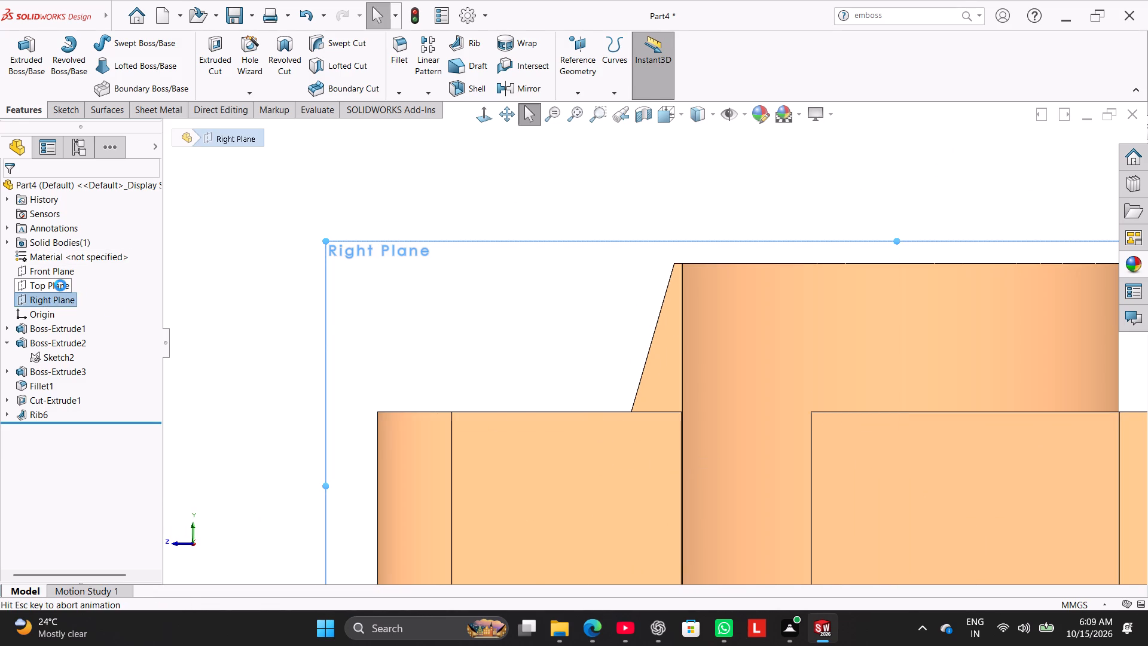
left_click(291, 316)
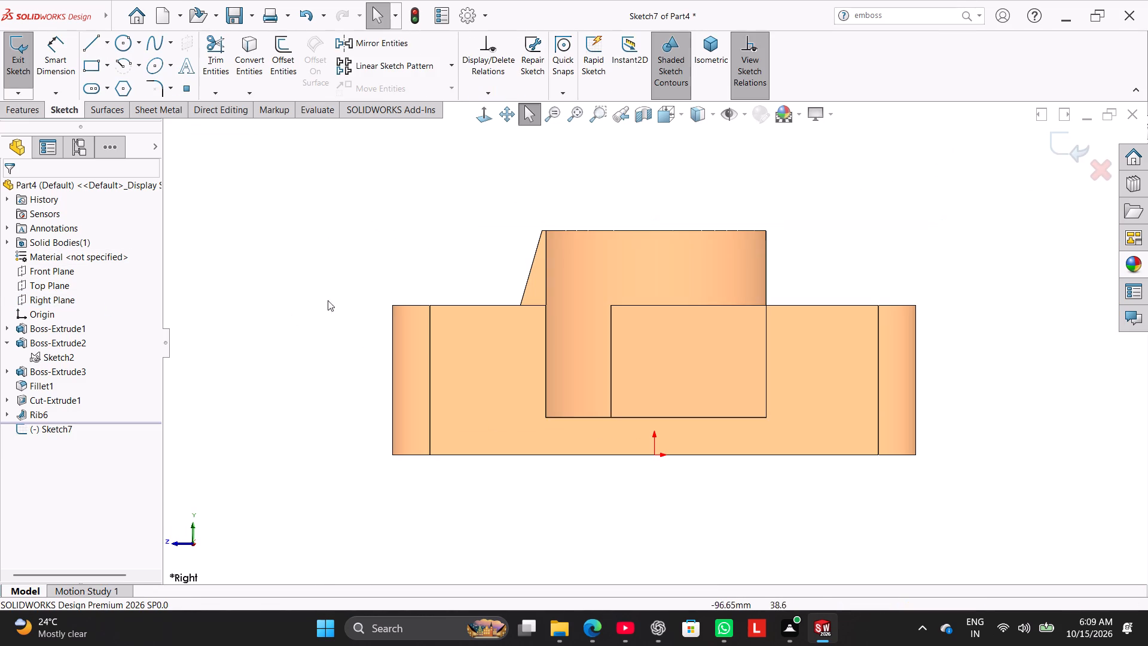
left_click(710, 117)
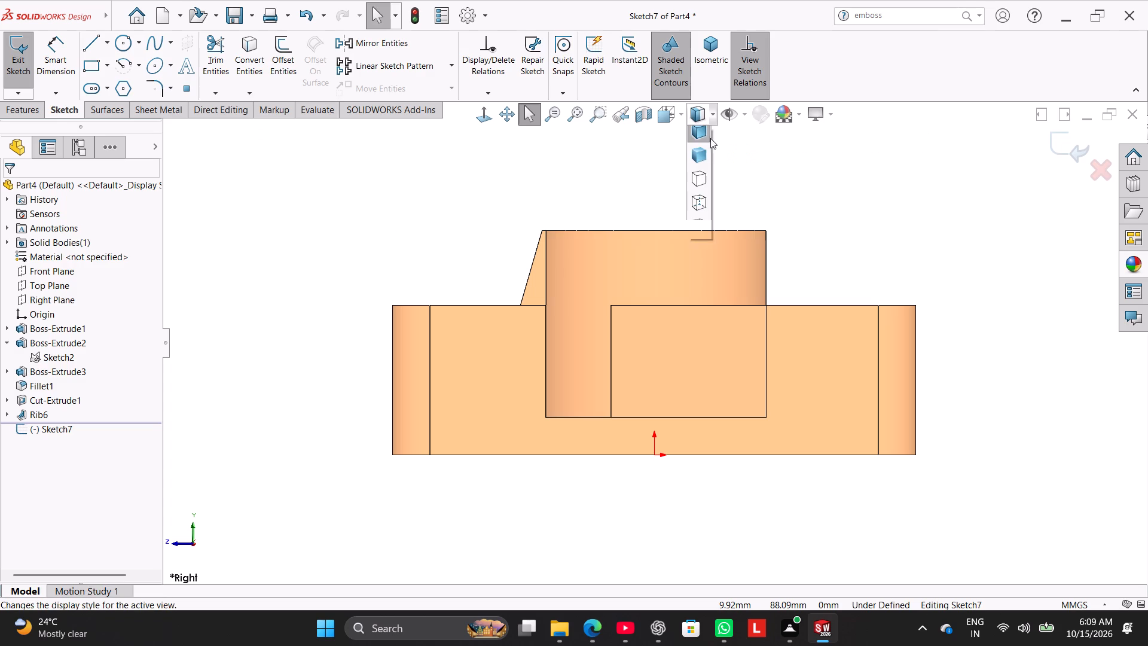
left_click(706, 205)
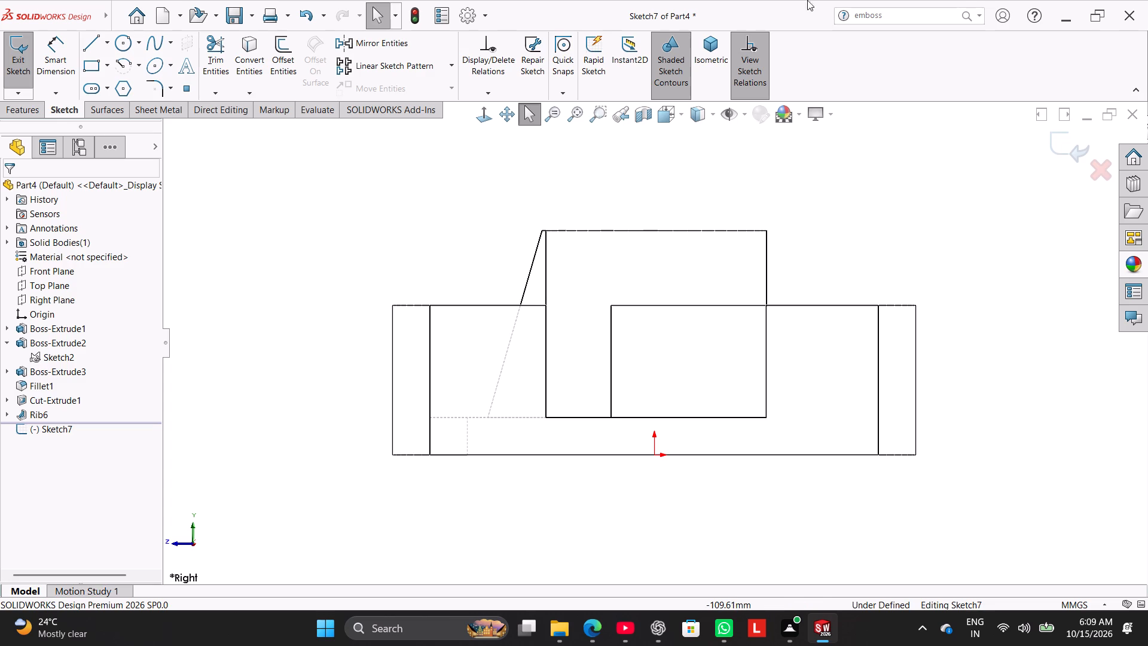
Draw a slanted line about 52 mm long from the rib's foot on the plate to the cylinder's top corner.
left_click(97, 51)
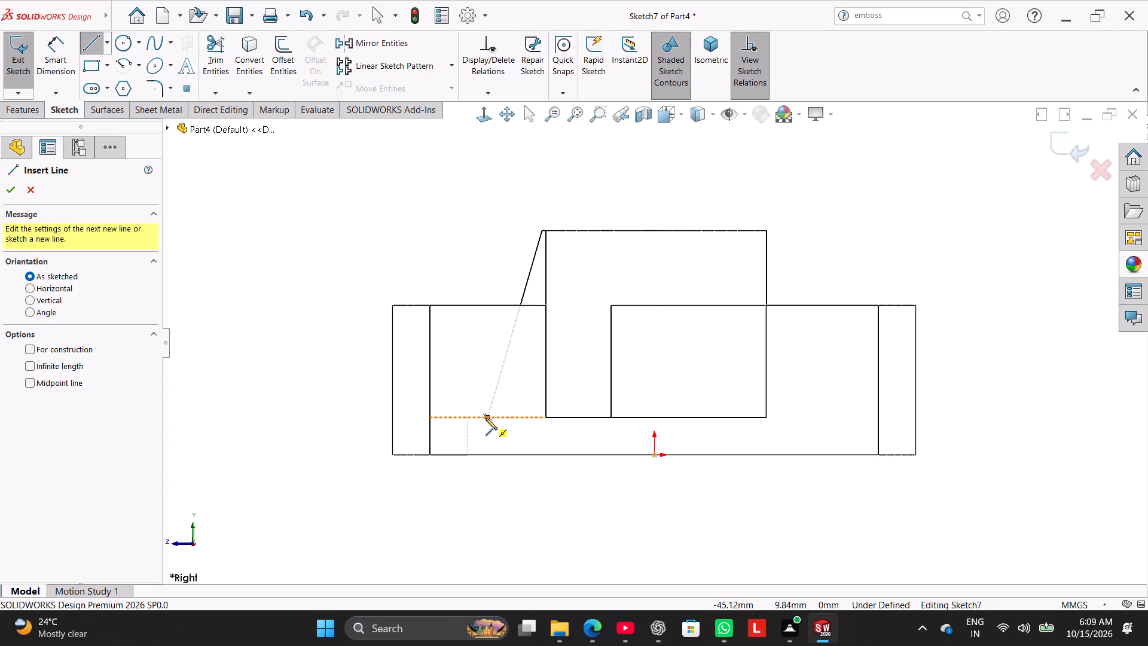
left_click(486, 418)
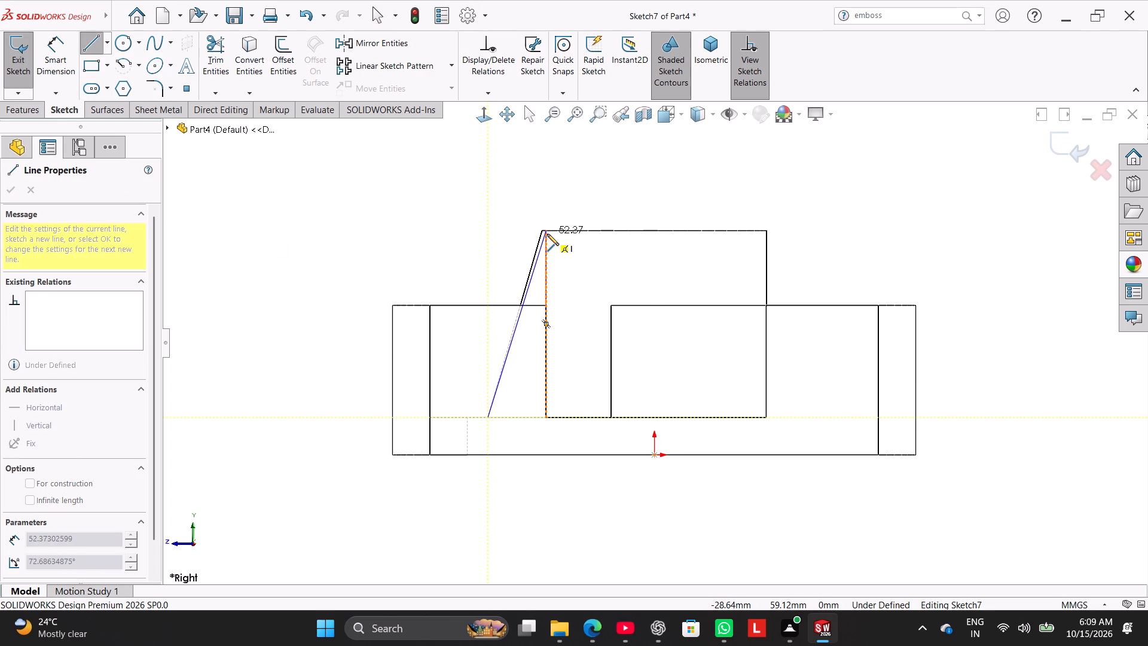
left_click(547, 233)
right_click(502, 268)
left_click(526, 276)
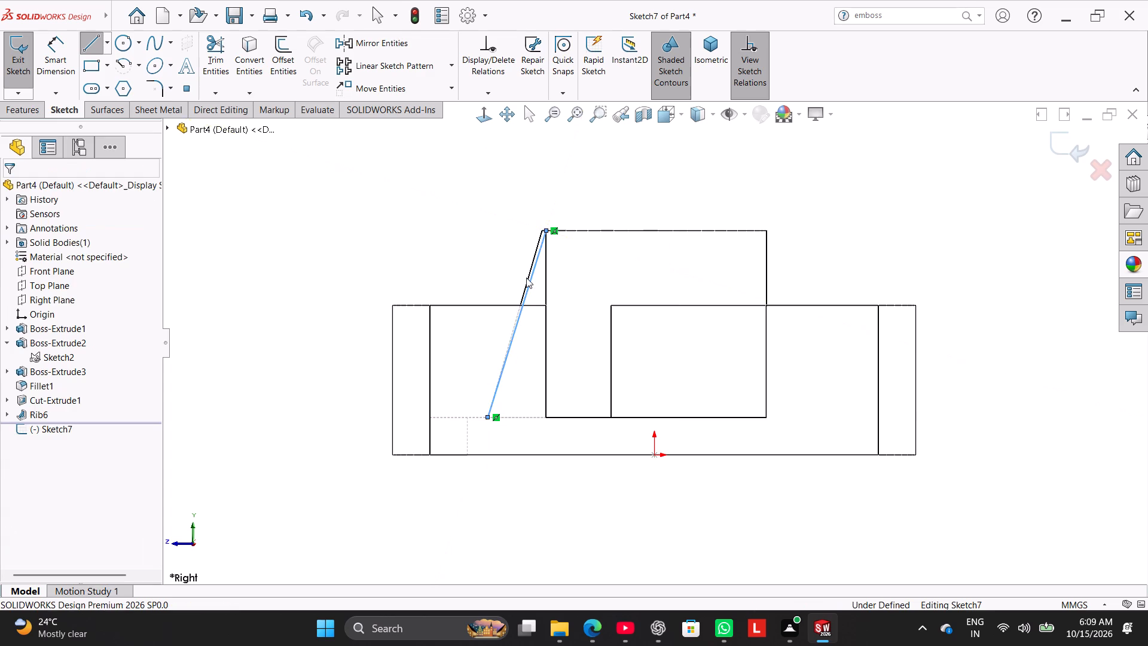
scroll(544, 240, "down", 6)
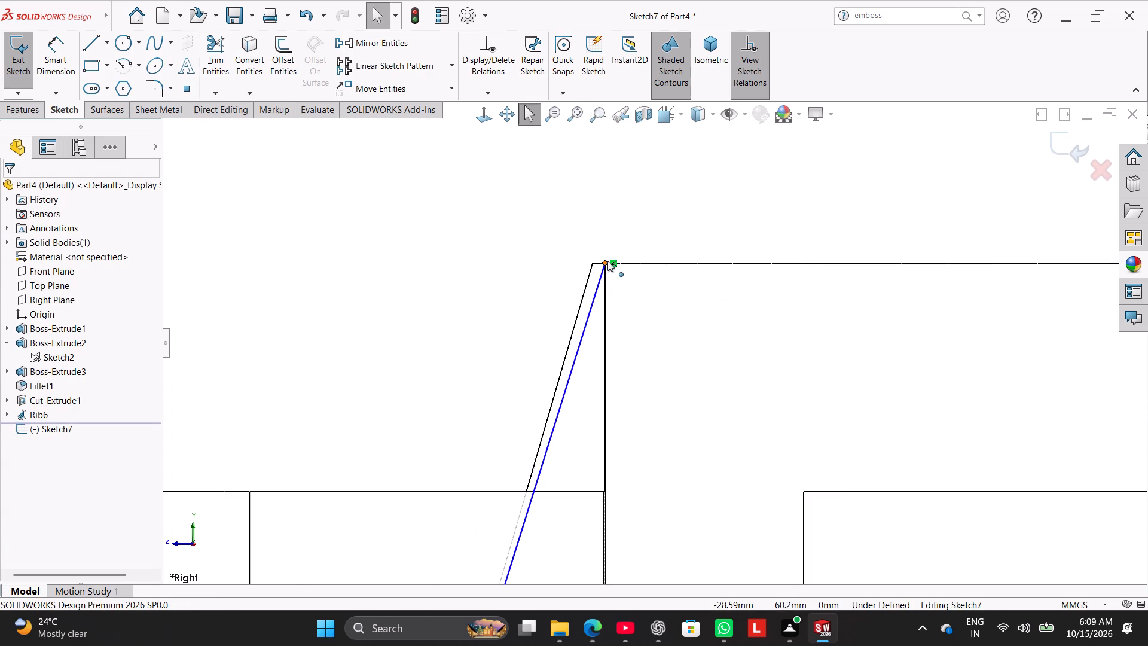
Pull the slanted line's upper endpoint down the cylinder's side and make it coincident with the cylinder's top edge.
left_click_drag(607, 261, 609, 288)
left_click(591, 221)
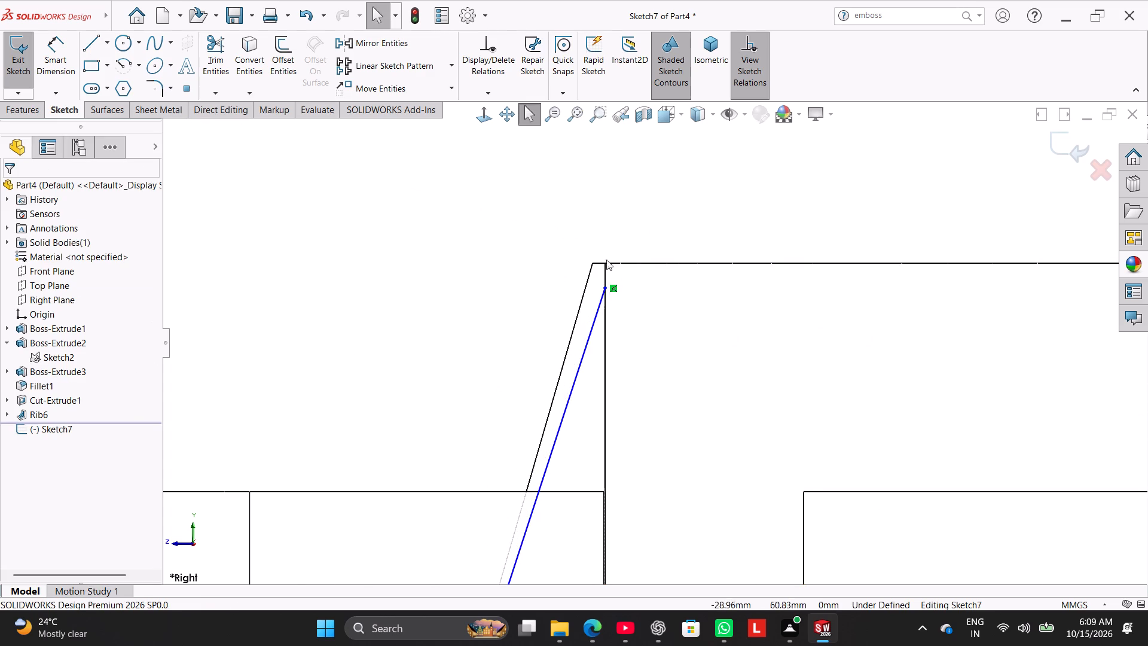
left_click(606, 288)
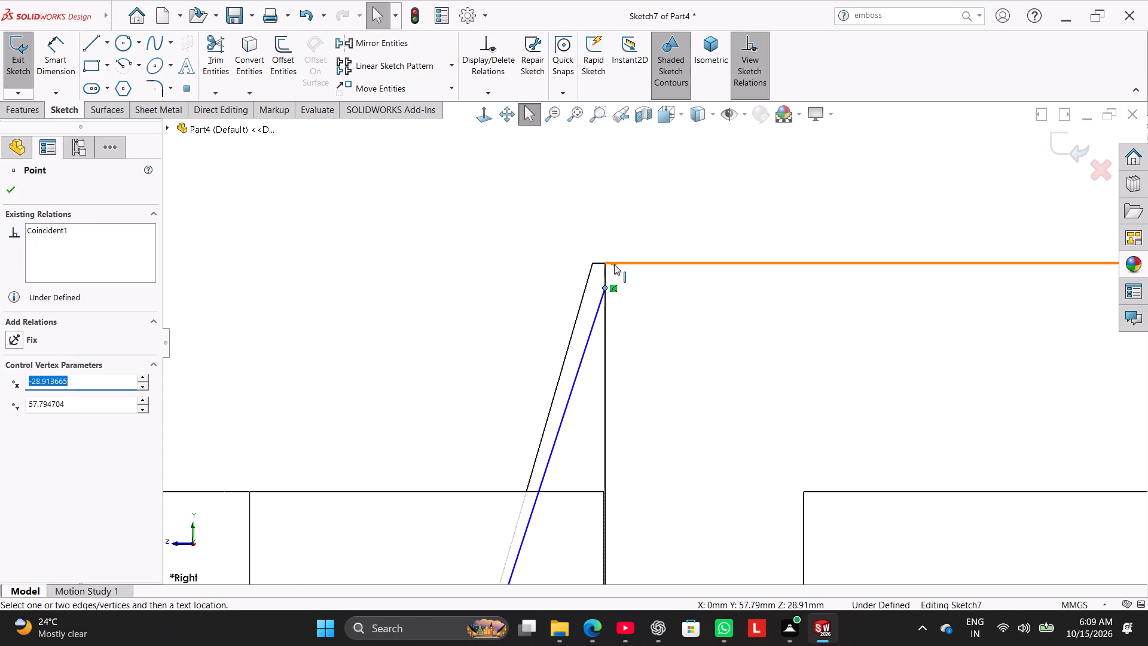
left_click(614, 264, "ctrl")
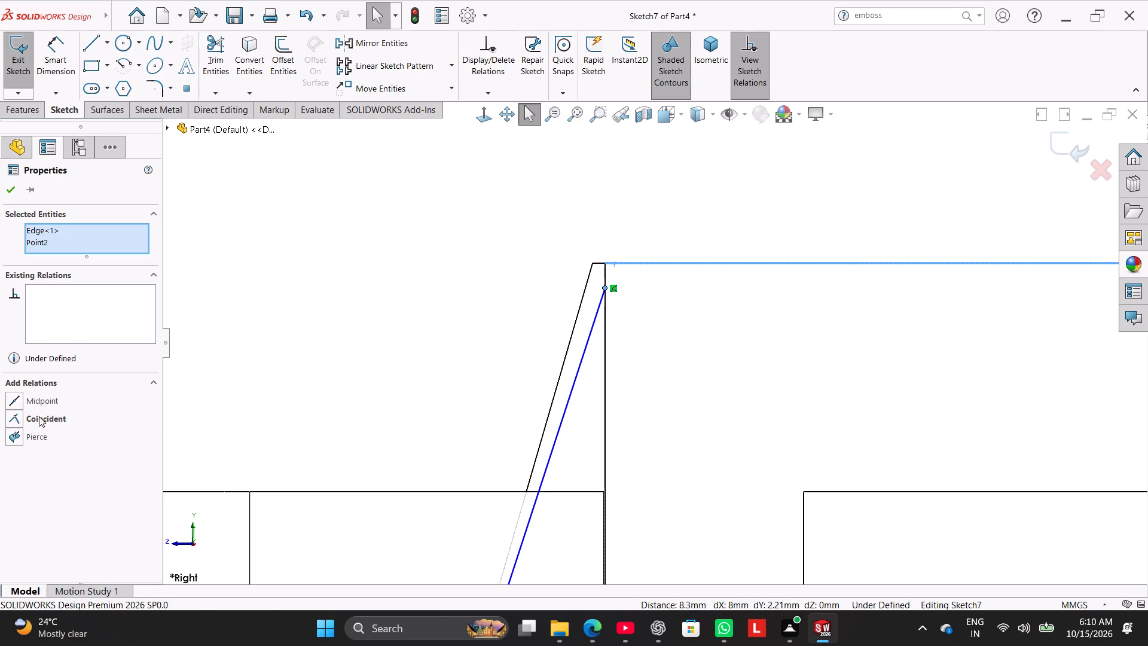
left_click(41, 422)
left_click(341, 284)
Convert the rib's short top edge and its slanted outer edge into sketch entities, closing a thin triangular profile.
scroll(633, 277, "down", 2)
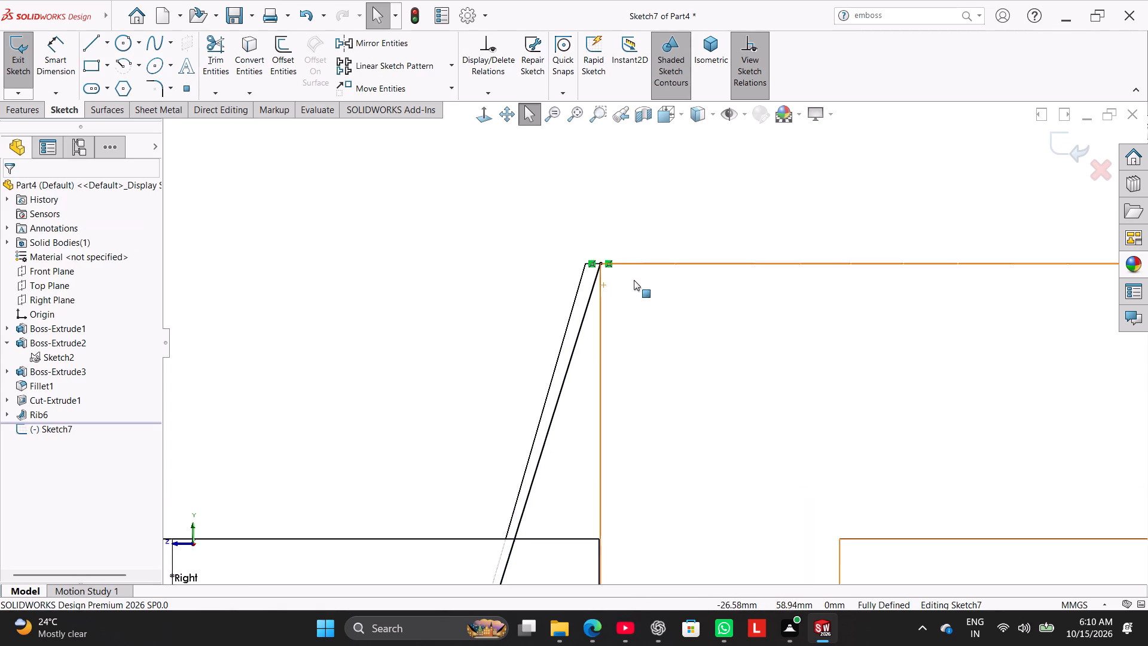
scroll(634, 280, "down", 5)
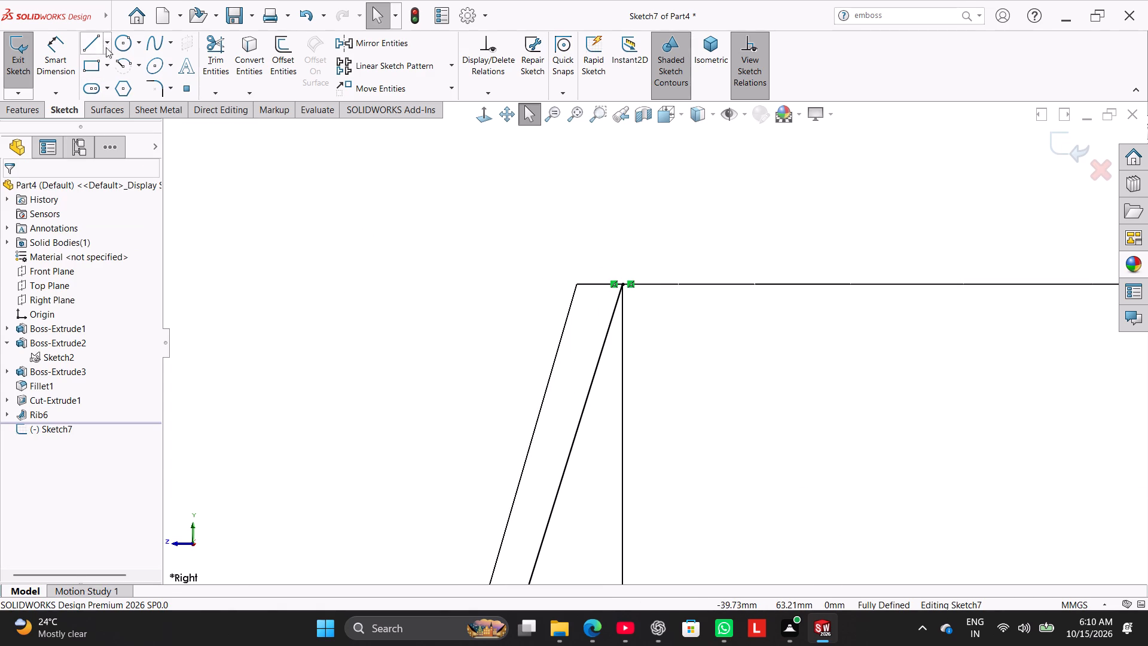
left_click(246, 49)
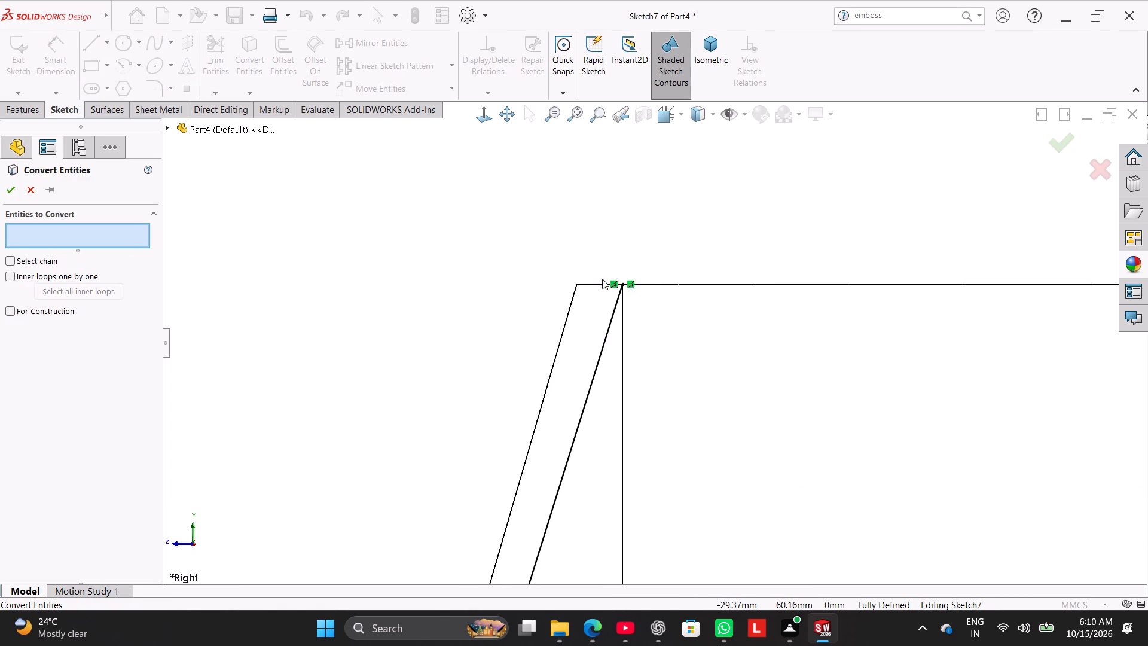
left_click(596, 285)
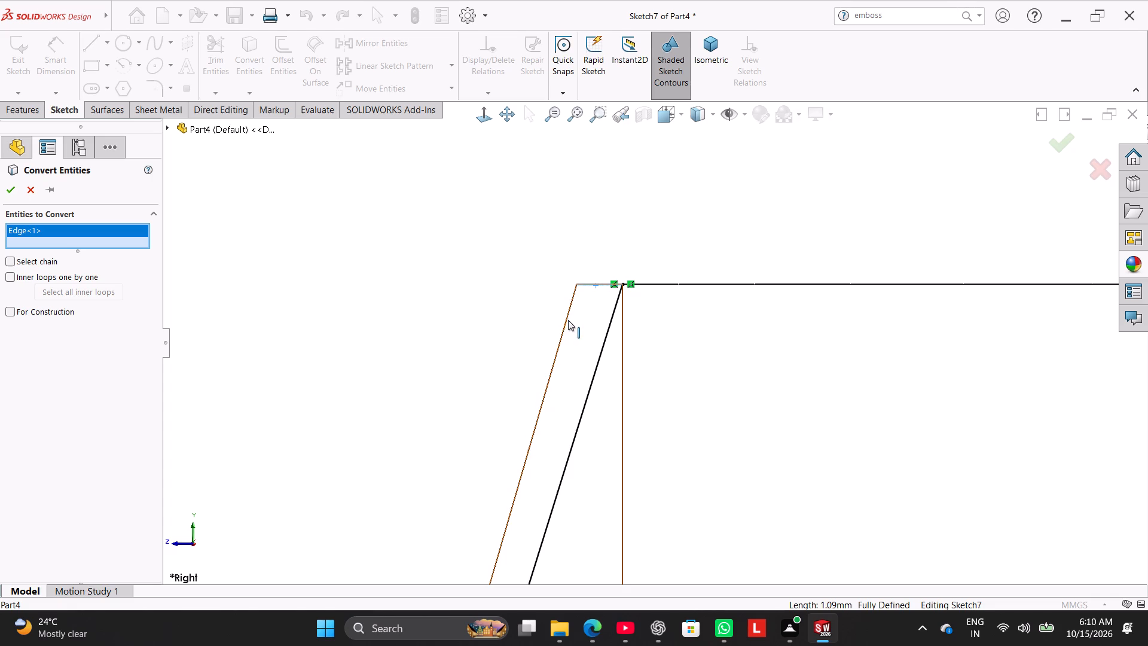
left_click(566, 320)
scroll(447, 394, "up", 13)
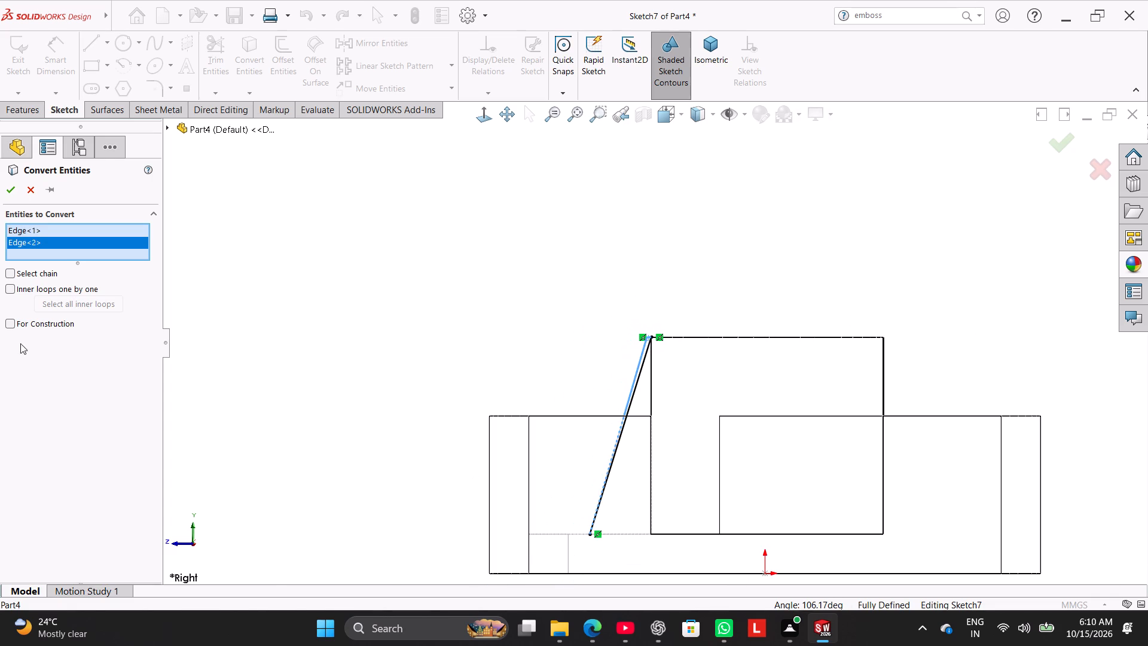
left_click(17, 191)
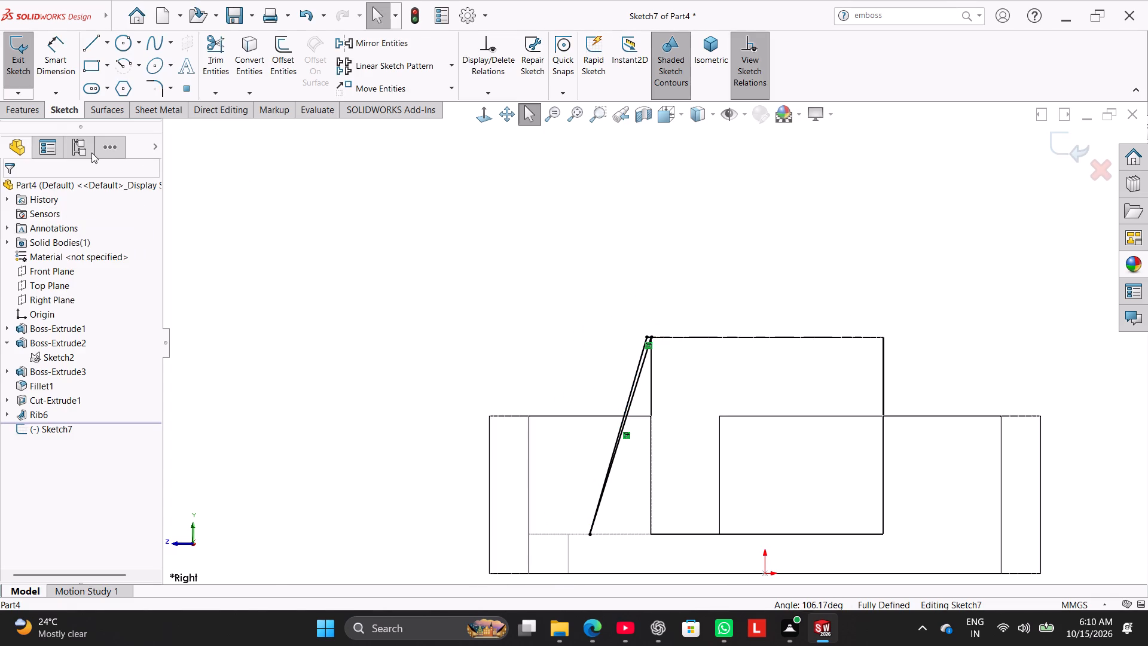
Extrude-cut the thin triangular profile with the end condition Through All - Both.
left_click(26, 114)
left_click(208, 66)
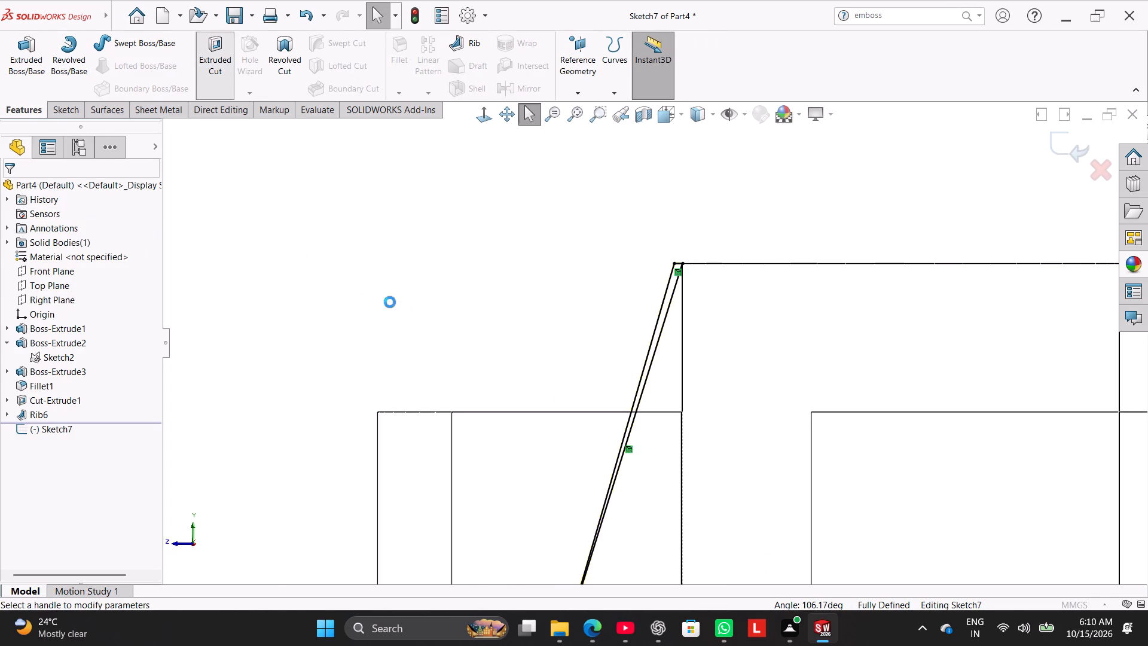
middle_click_drag(444, 297, 476, 339)
scroll(442, 304, "up", 2)
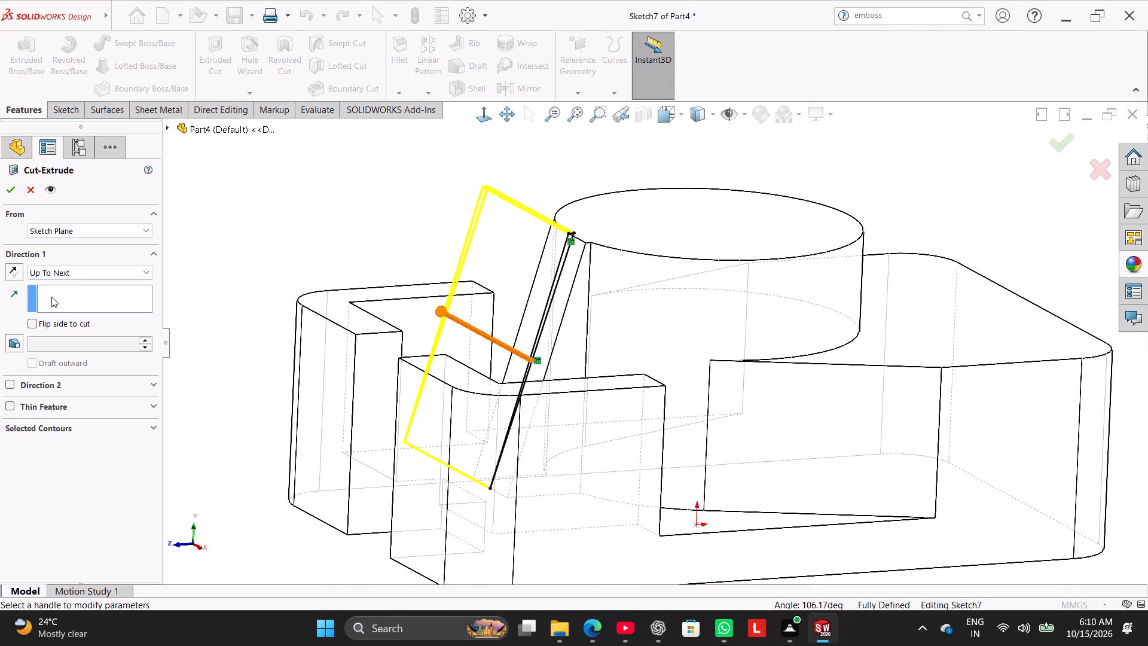
left_click(85, 266)
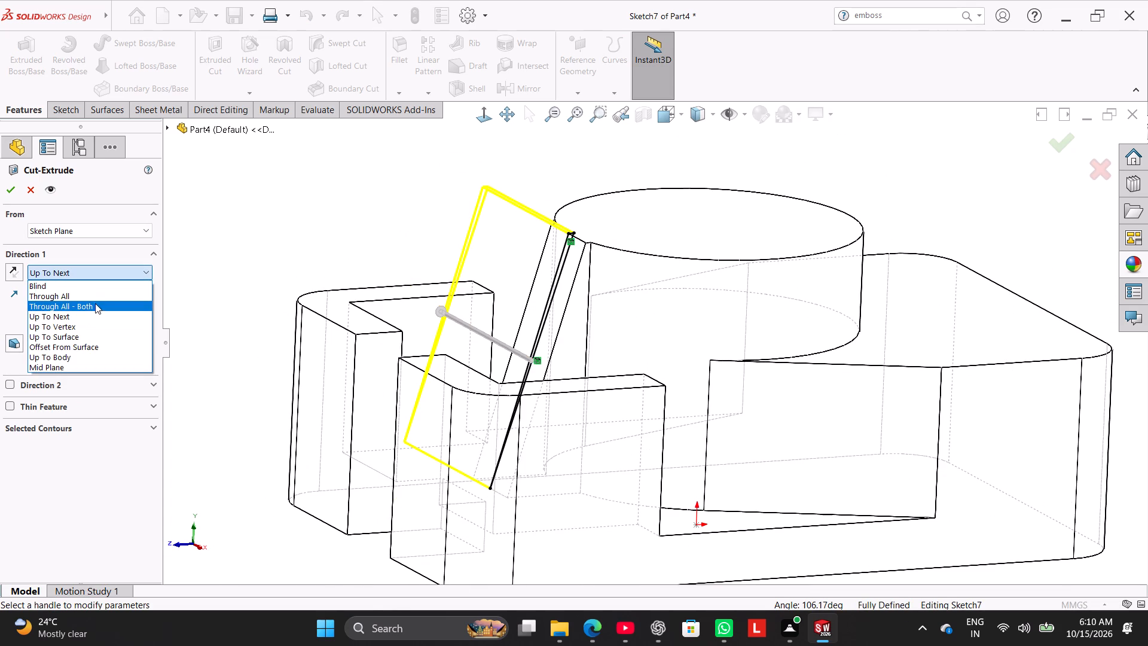
left_click(96, 304)
middle_click_drag(303, 316, 230, 275)
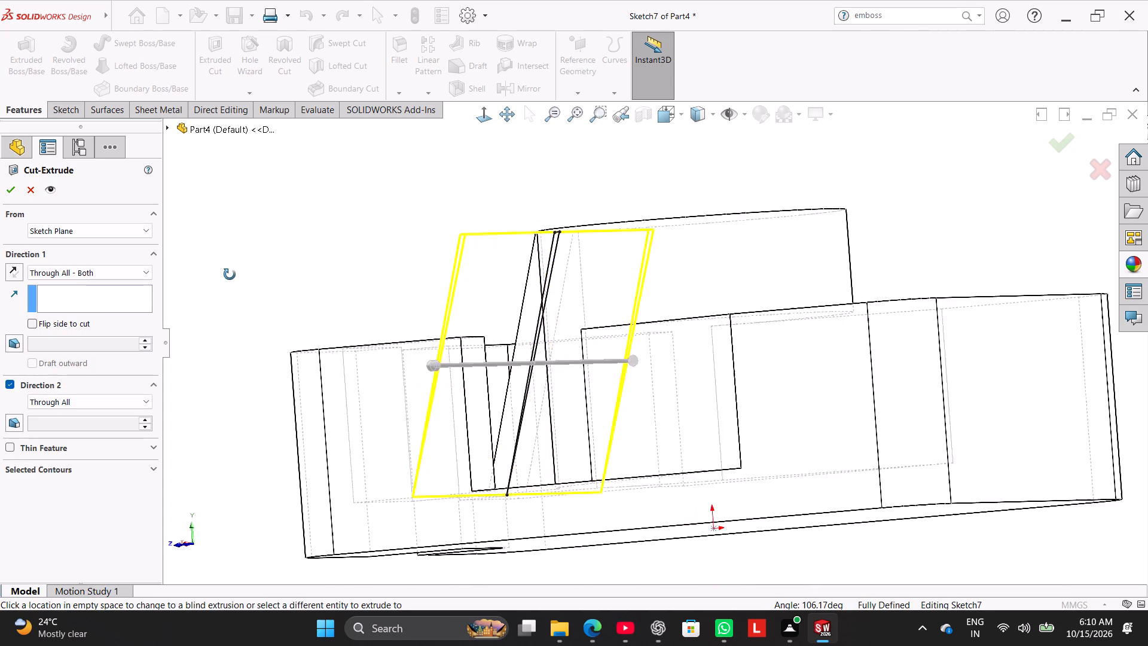
middle_click_drag(230, 275, 279, 351)
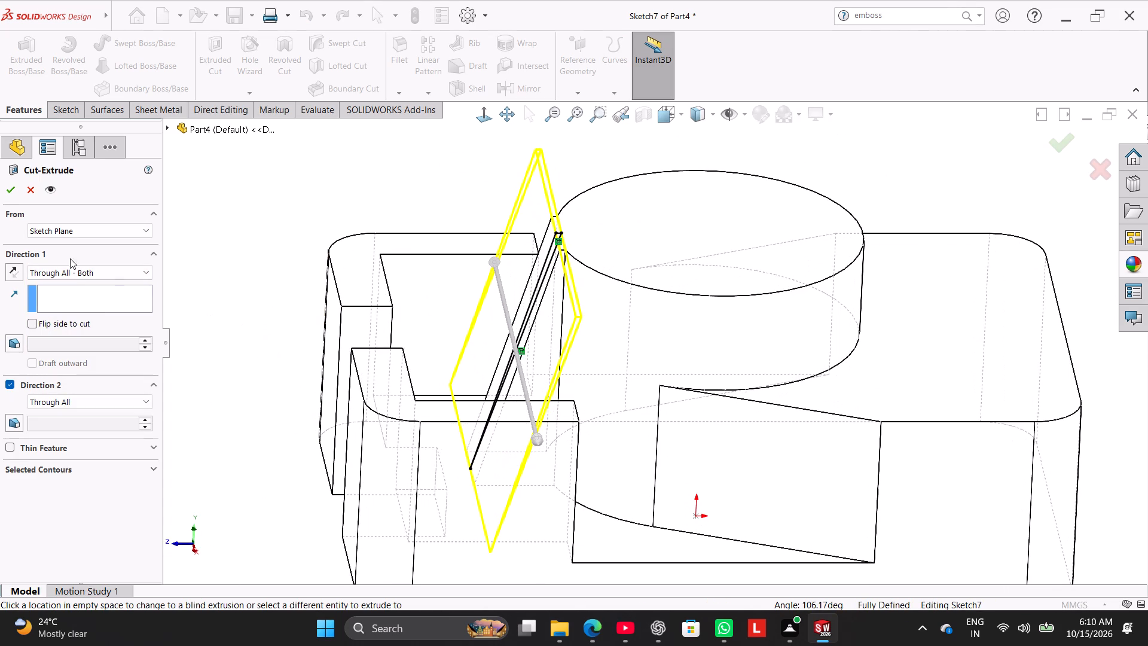
left_click(2, 193)
middle_click_drag(227, 348, 216, 307)
left_click(216, 307)
Edit the new cut so Direction 1 and Direction 2 both end Up To Next, and display the model Shaded With Edges.
right_click(46, 430)
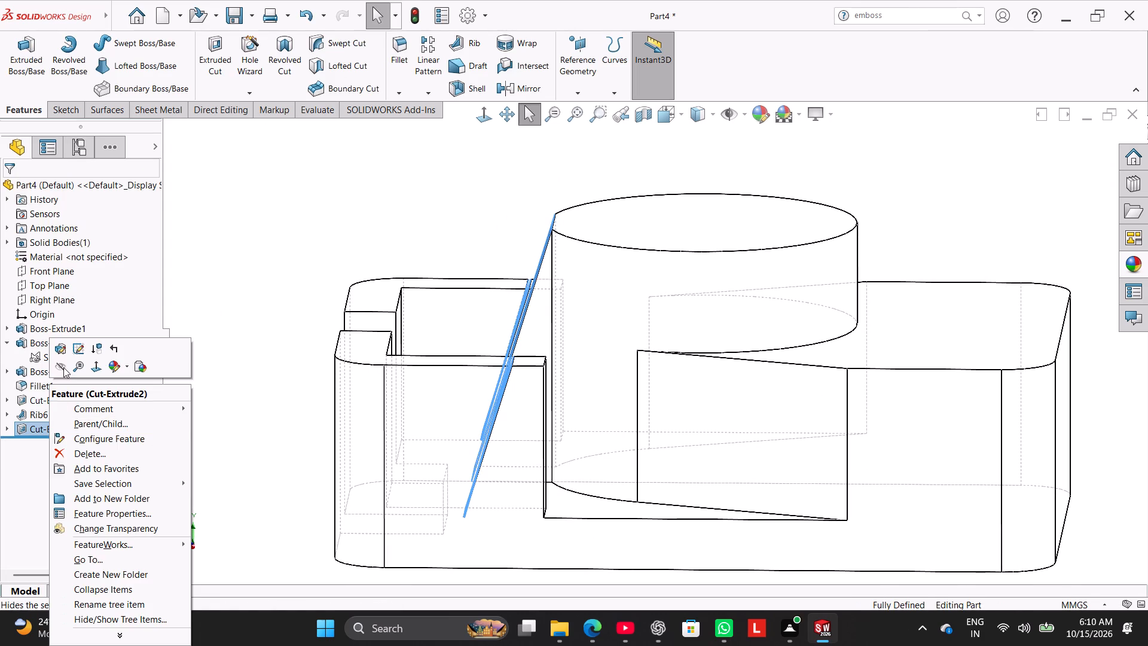
left_click(64, 346)
left_click(710, 120)
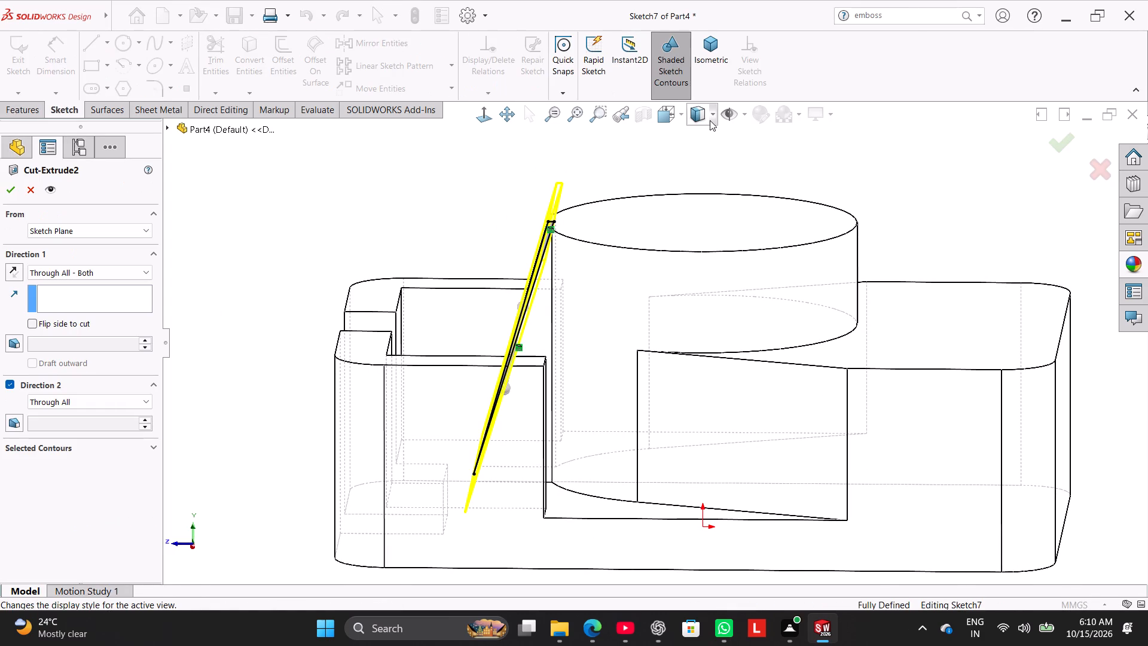
left_click(695, 142)
middle_click_drag(352, 267, 393, 307)
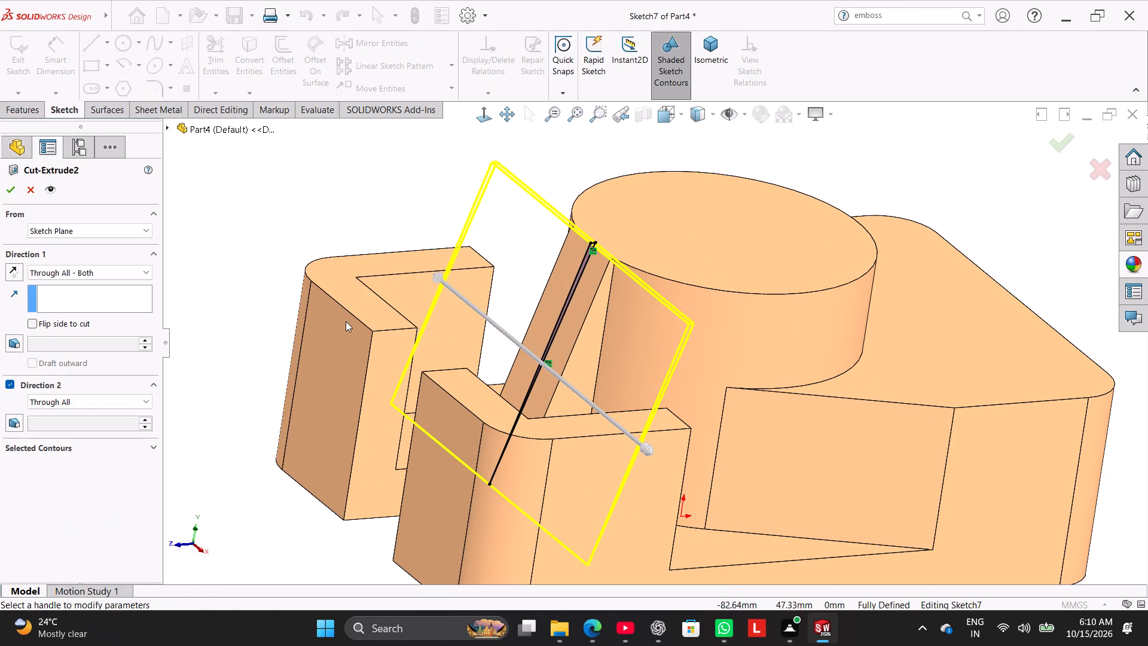
left_click(109, 278)
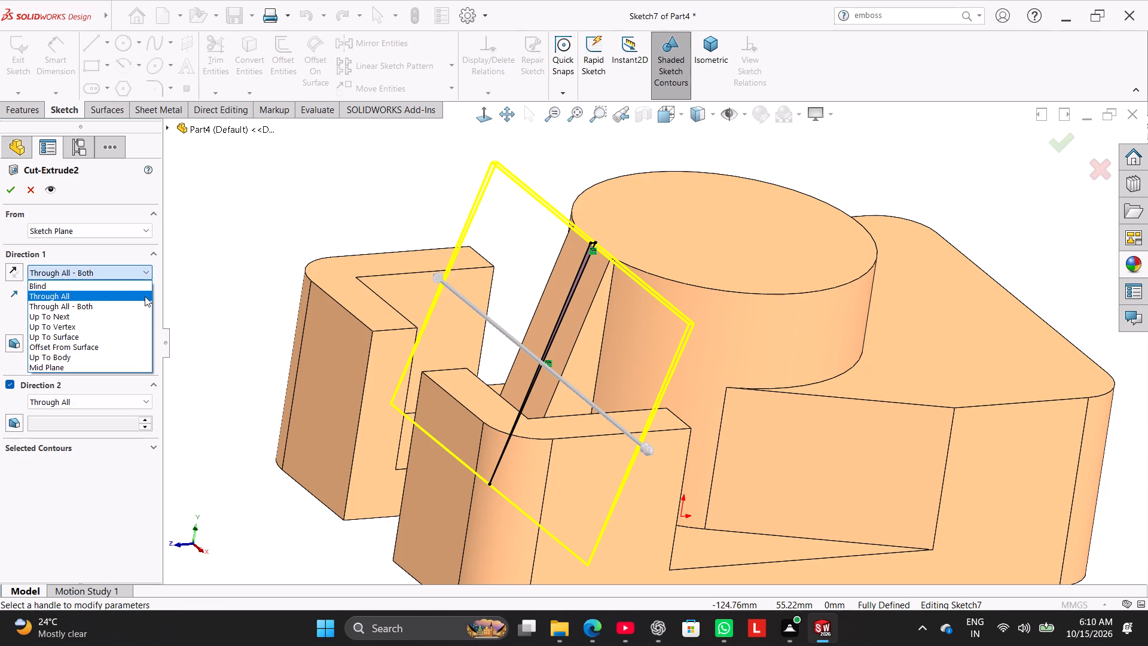
middle_click_drag(301, 246, 334, 285)
left_click(126, 293)
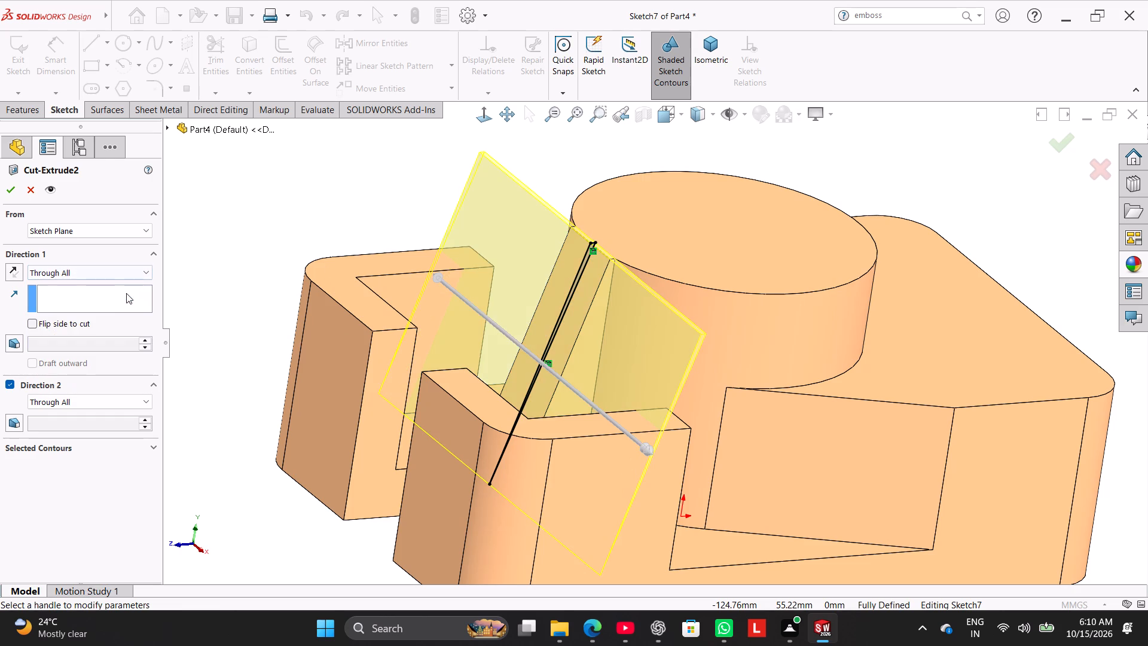
left_click(103, 273)
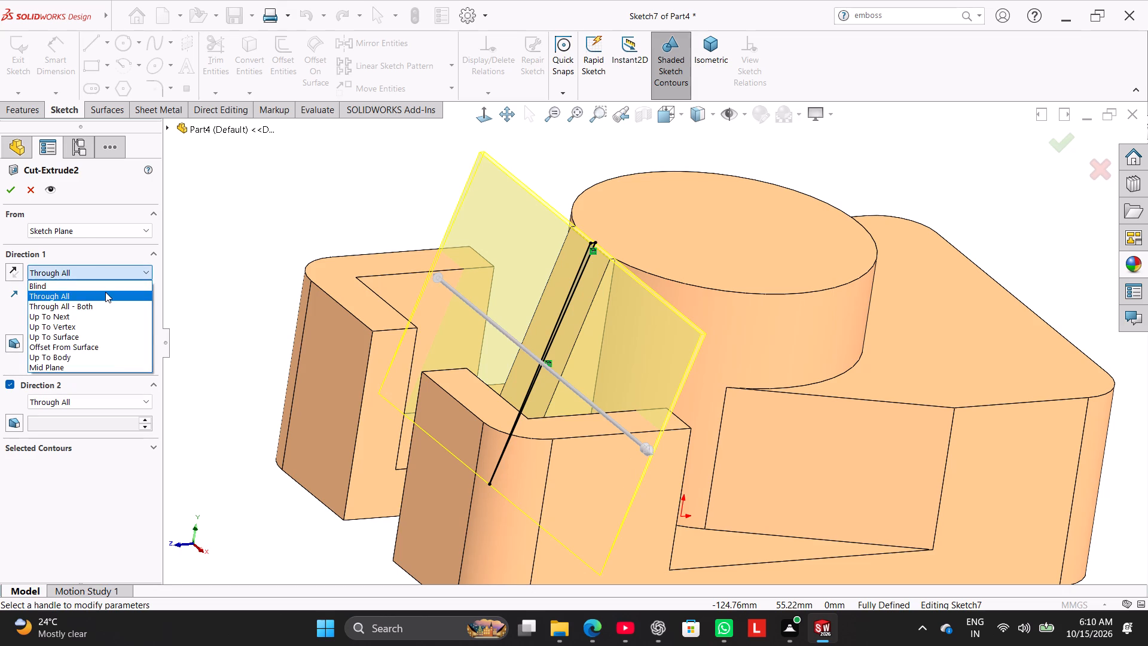
left_click(105, 292)
left_click(99, 272)
left_click(98, 316)
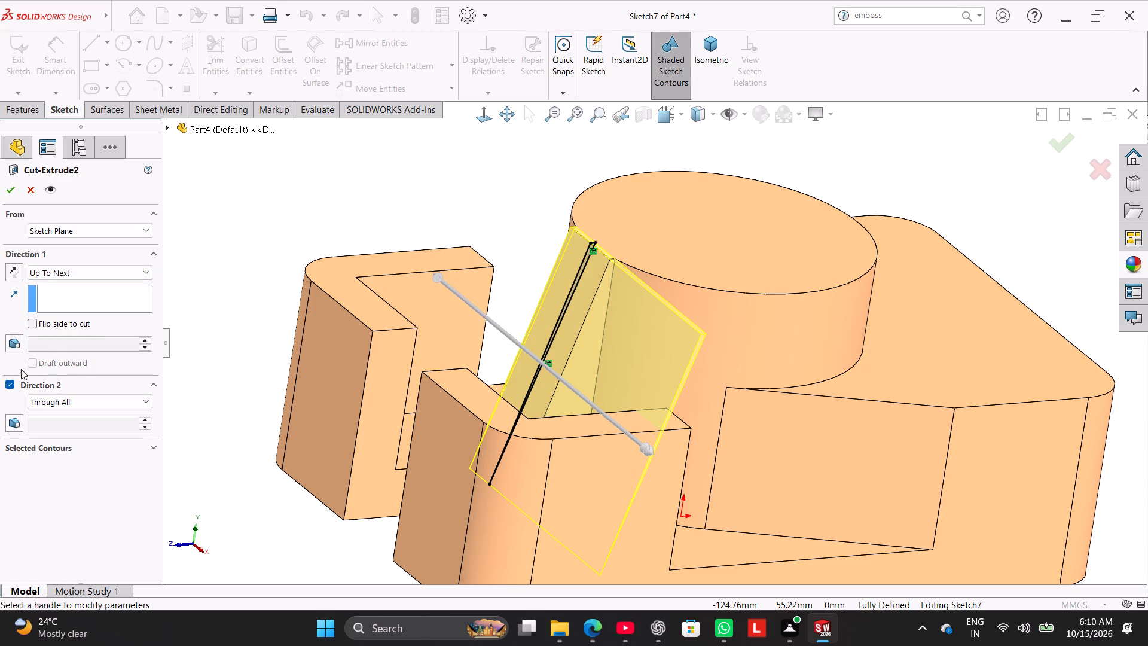
left_click(42, 400)
left_click(68, 435)
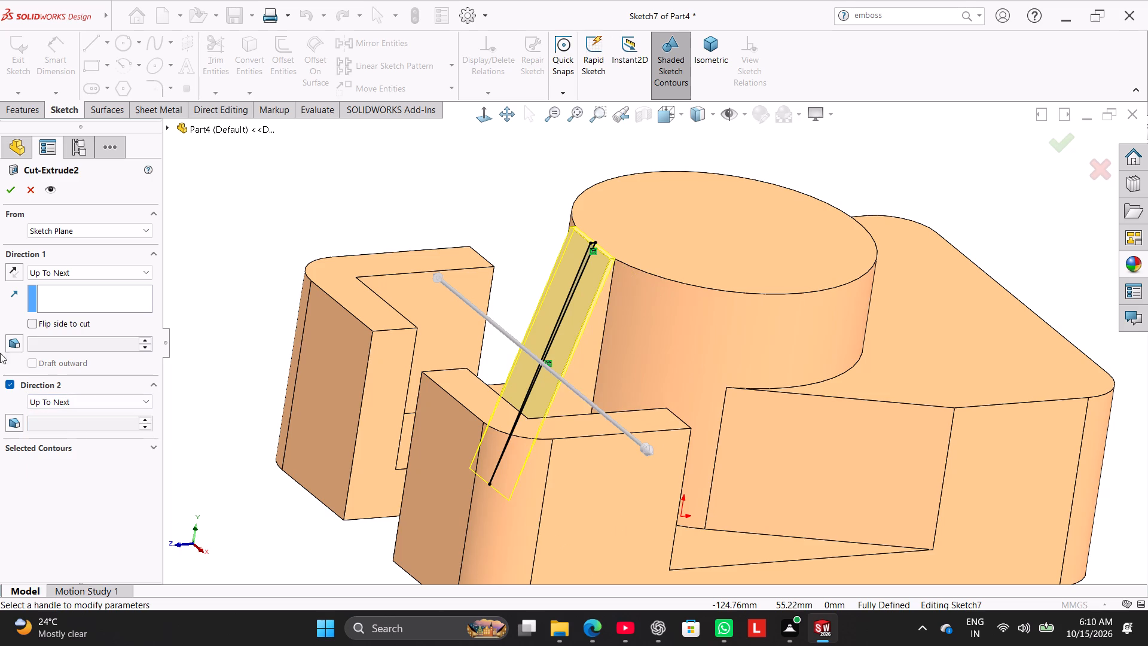
left_click(6, 192)
left_click(261, 214)
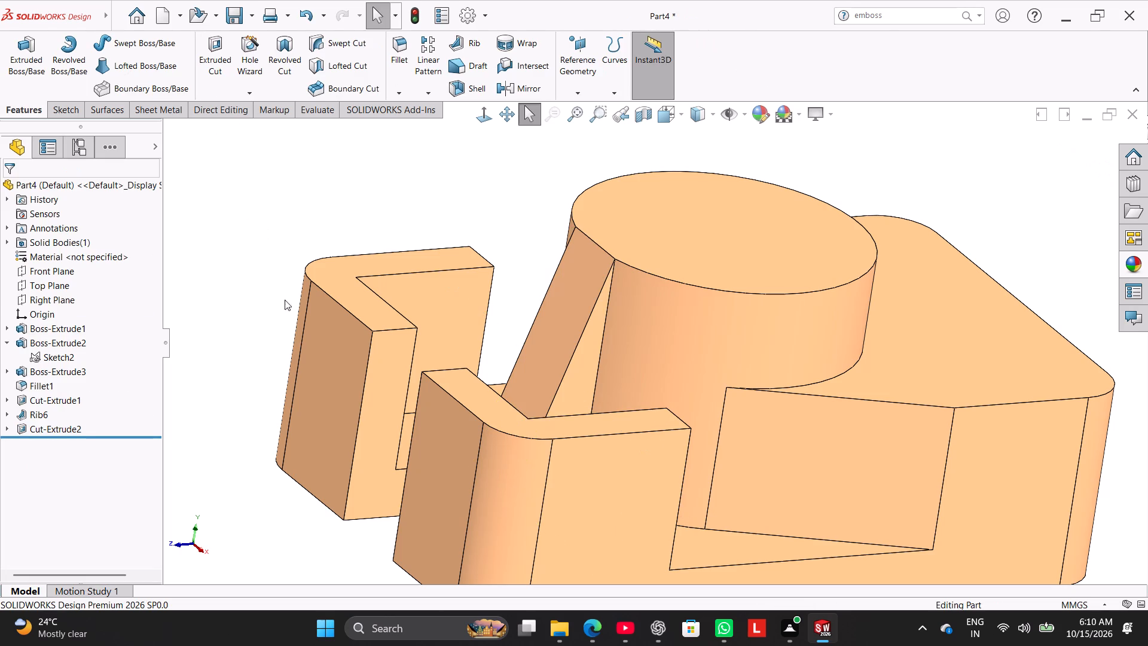
scroll(518, 248, "down", 1)
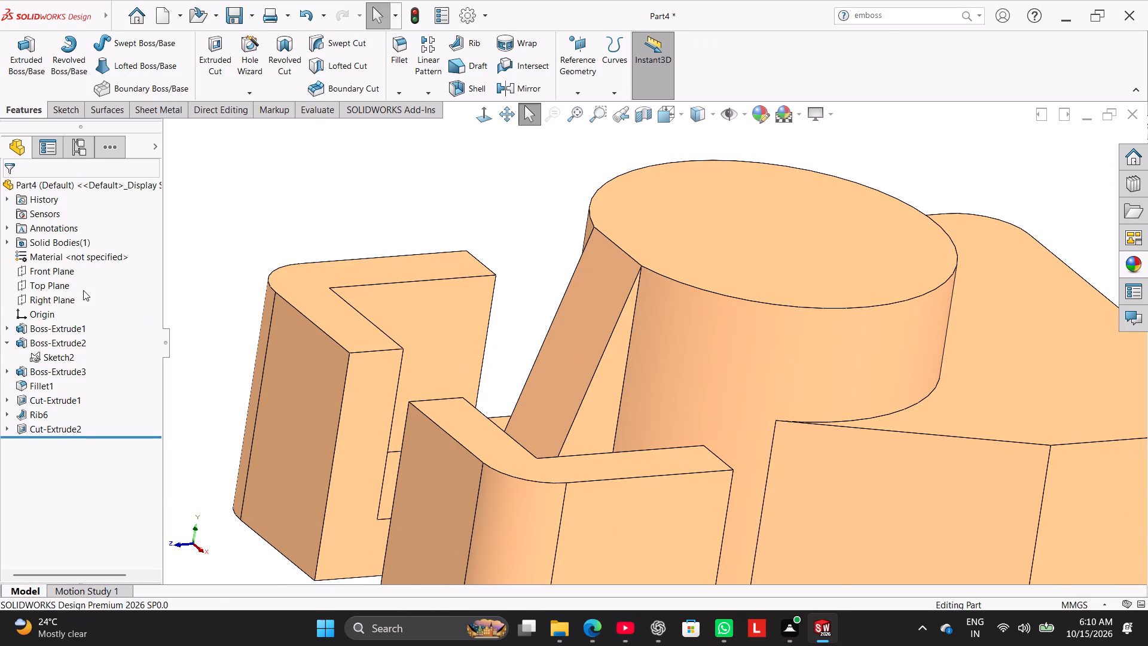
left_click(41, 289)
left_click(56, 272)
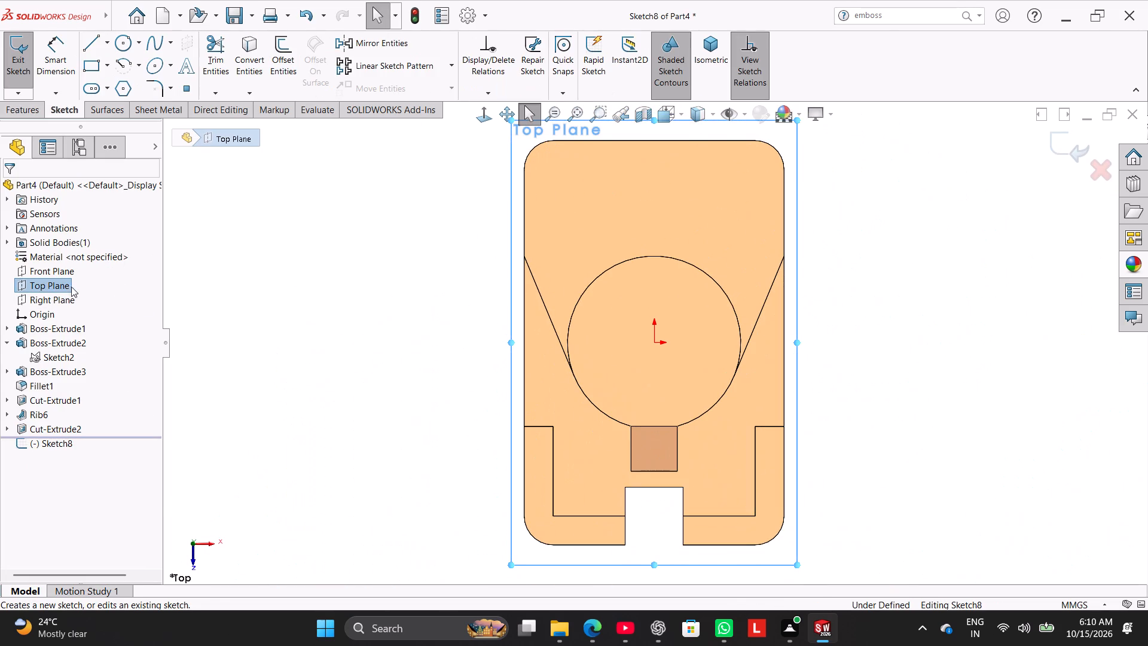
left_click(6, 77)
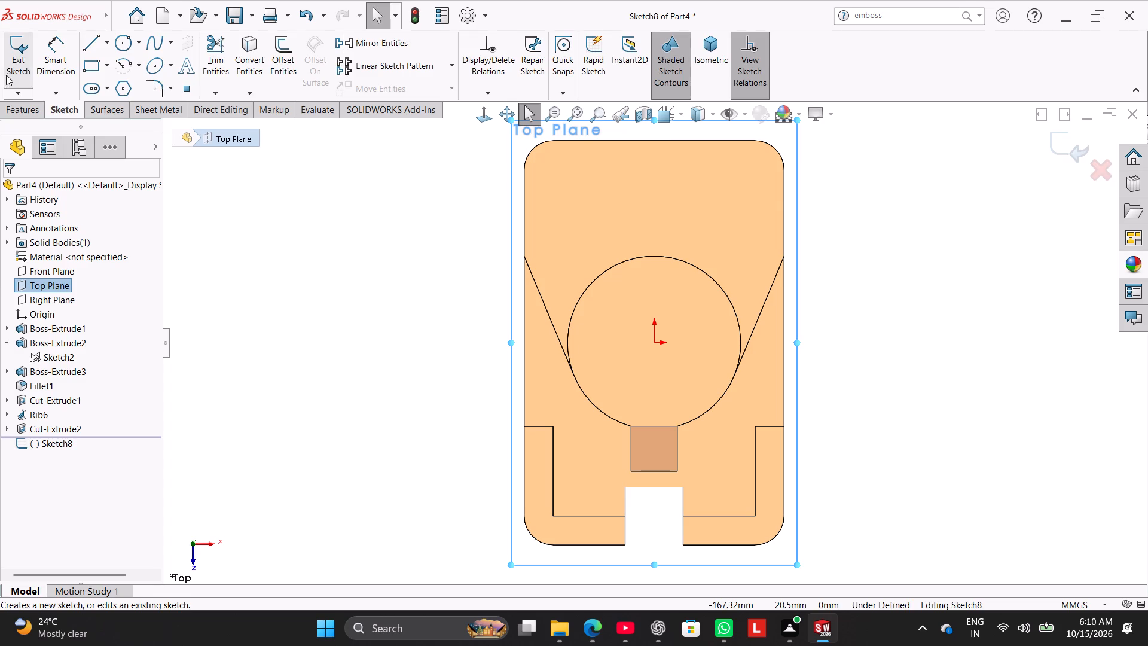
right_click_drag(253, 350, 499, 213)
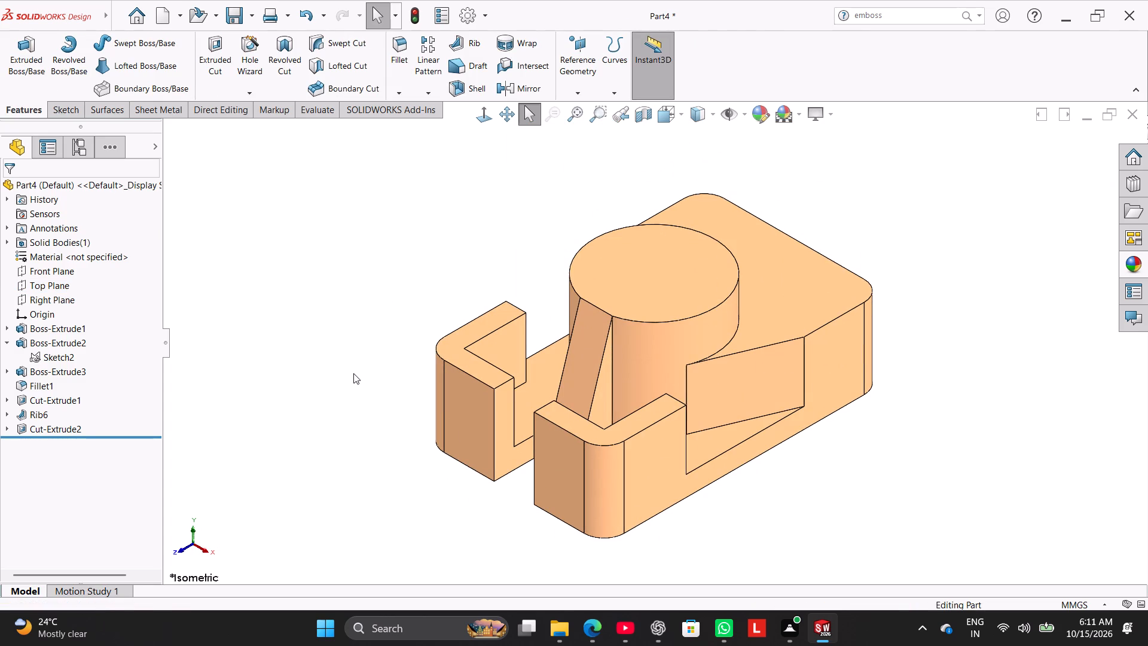
Start a new sketch on the Top Plane.
middle_click_drag(396, 350, 347, 259)
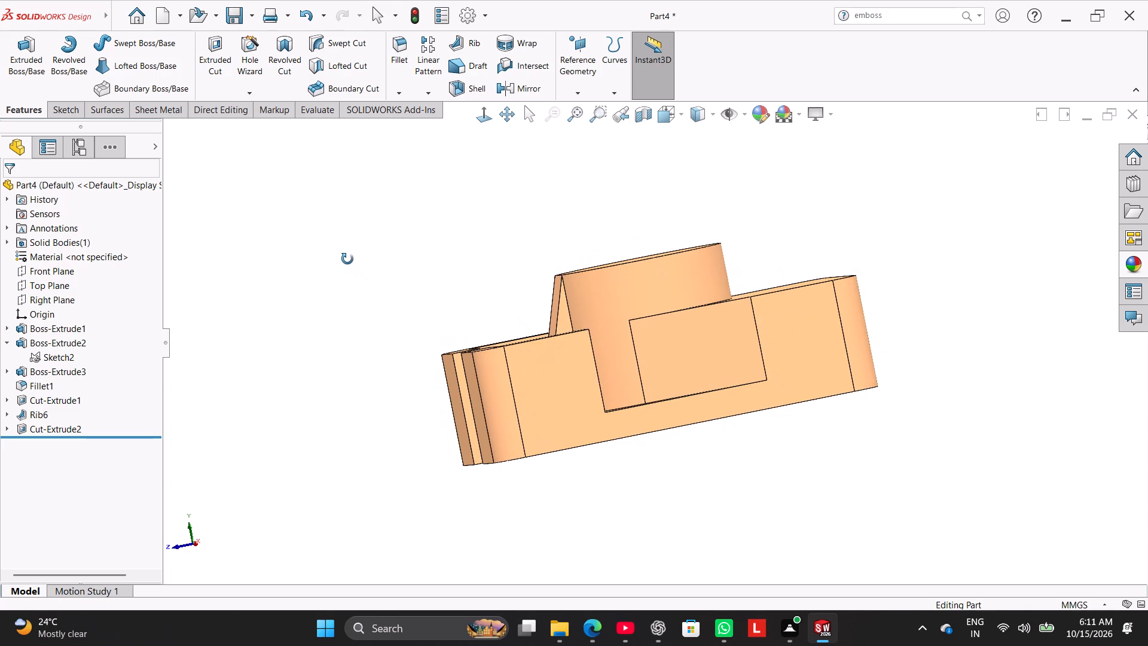
middle_click_drag(347, 259, 334, 269)
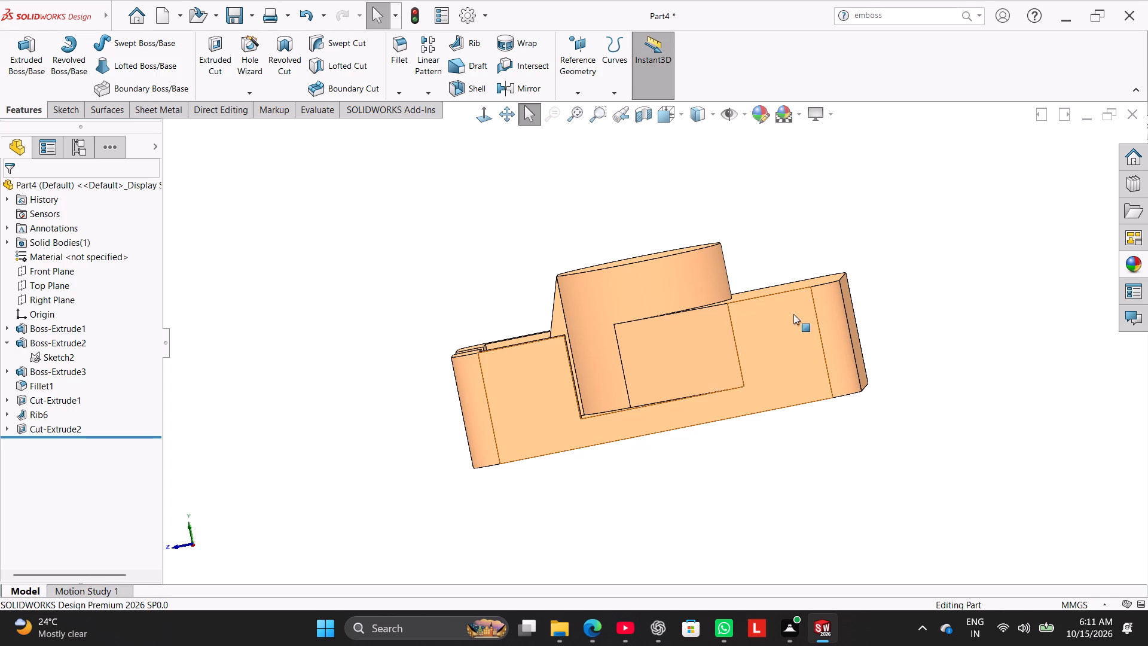
left_click(51, 284)
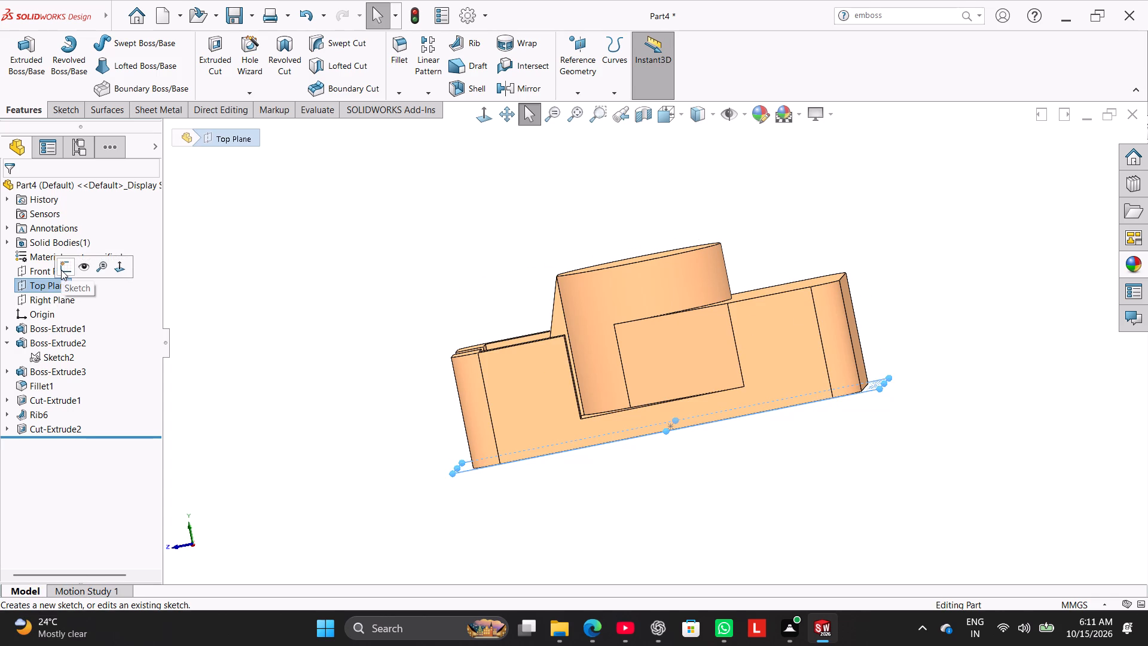
left_click(61, 270)
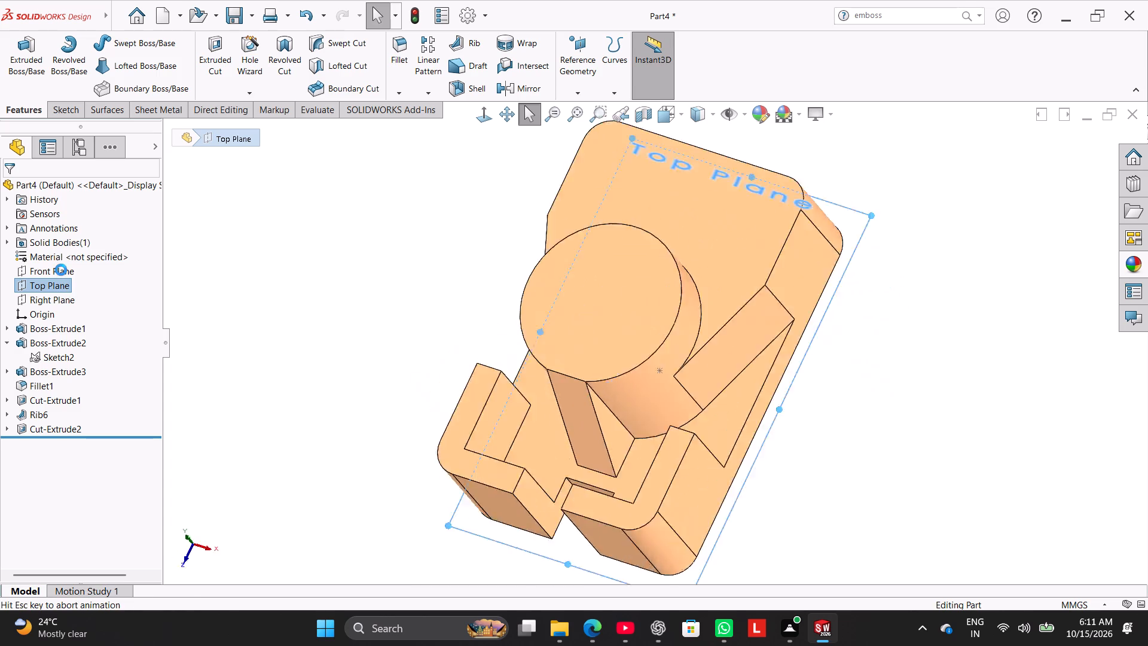
left_click(386, 248)
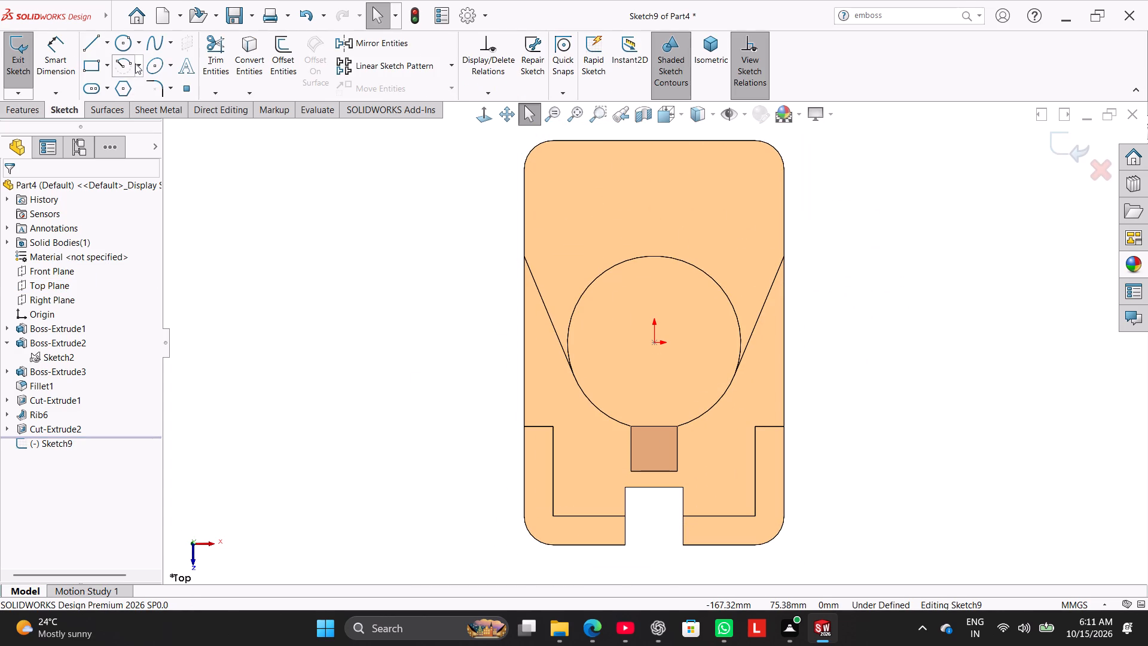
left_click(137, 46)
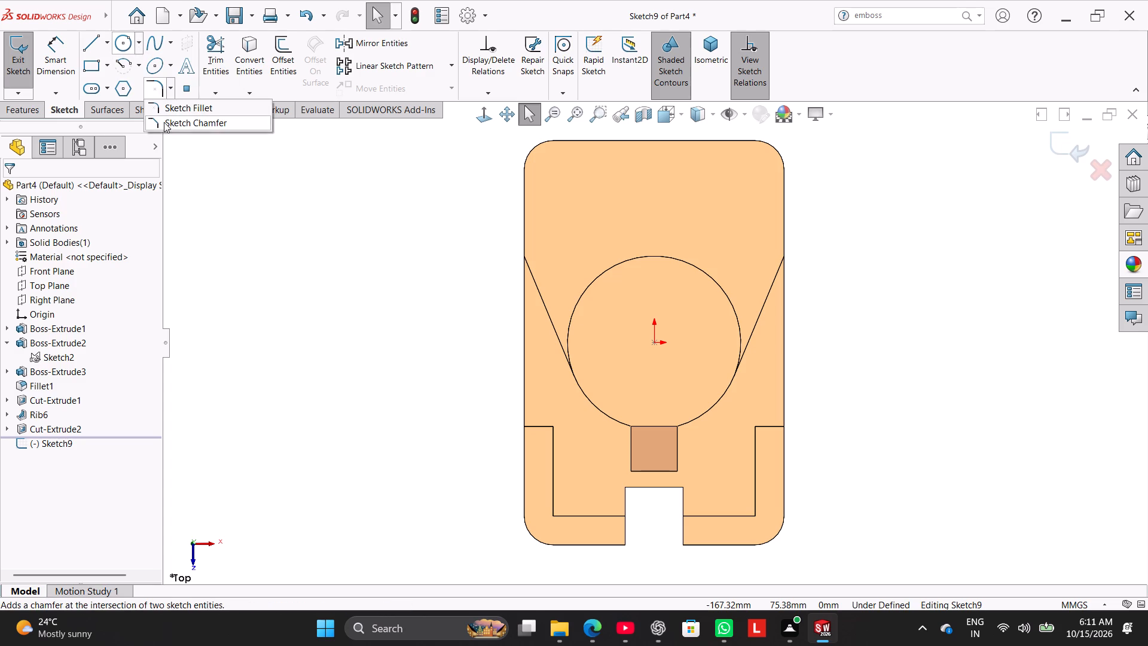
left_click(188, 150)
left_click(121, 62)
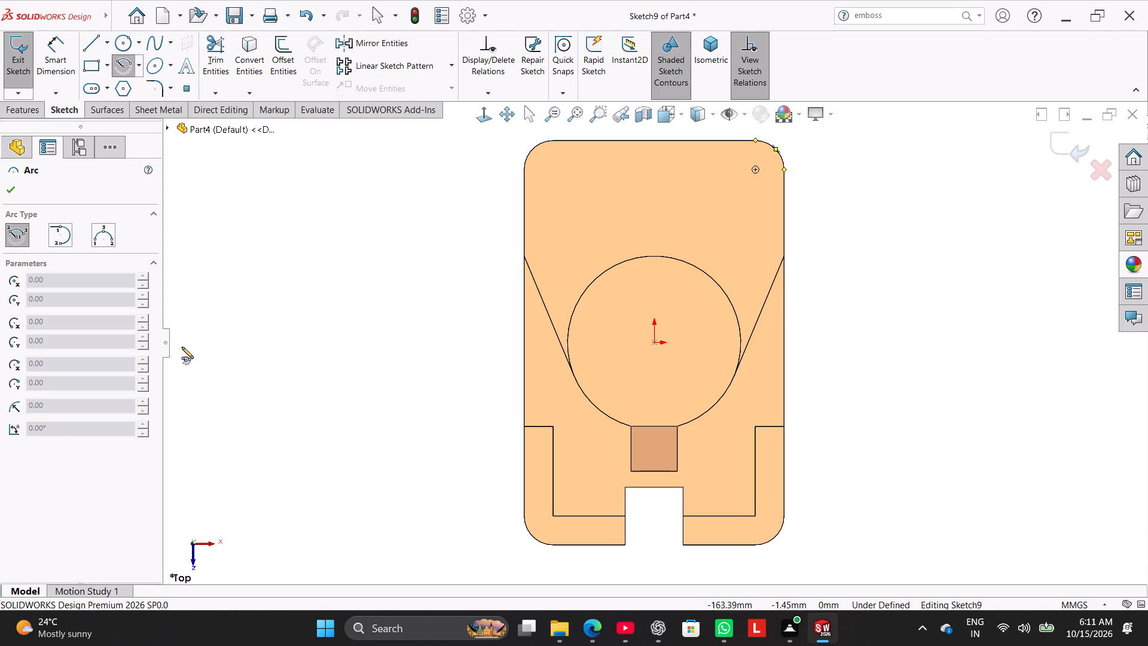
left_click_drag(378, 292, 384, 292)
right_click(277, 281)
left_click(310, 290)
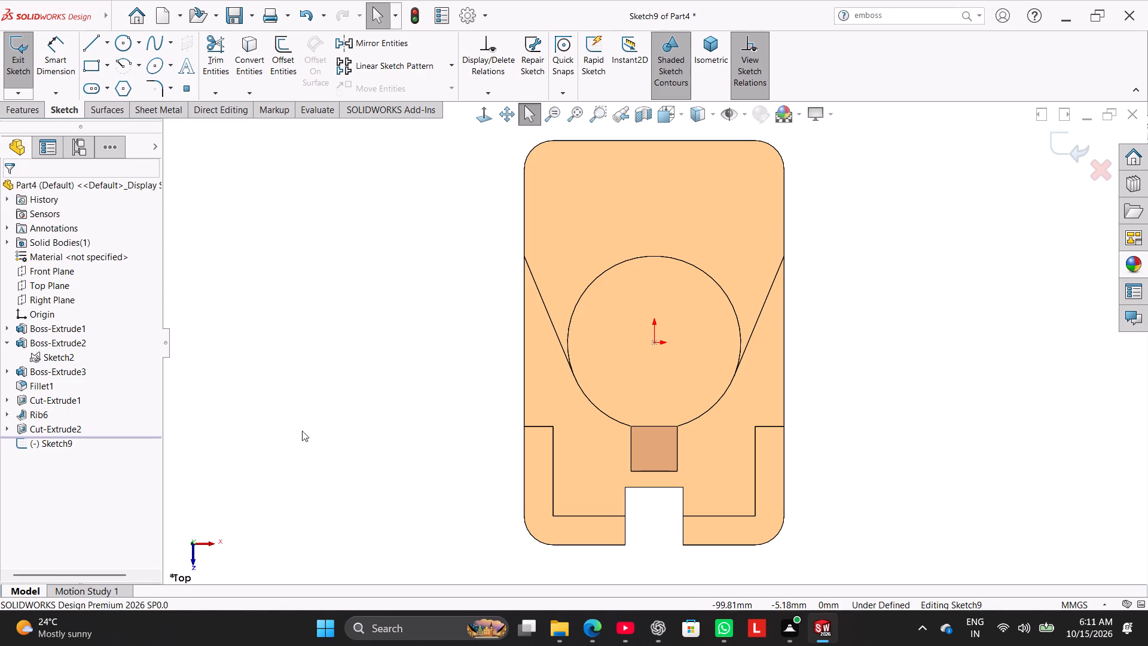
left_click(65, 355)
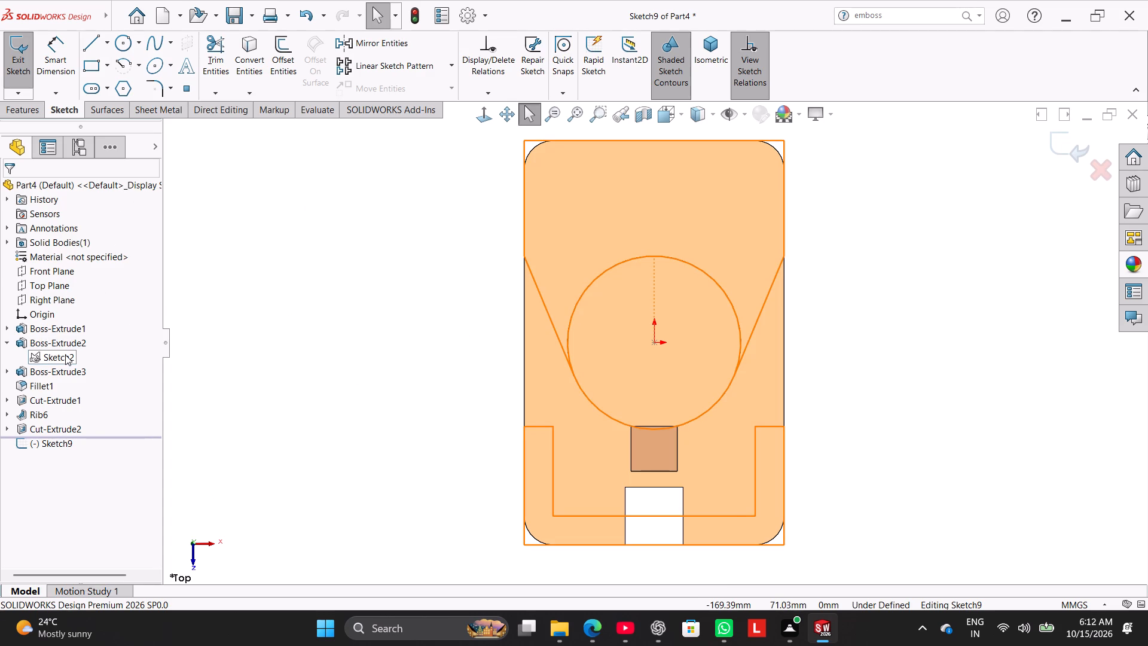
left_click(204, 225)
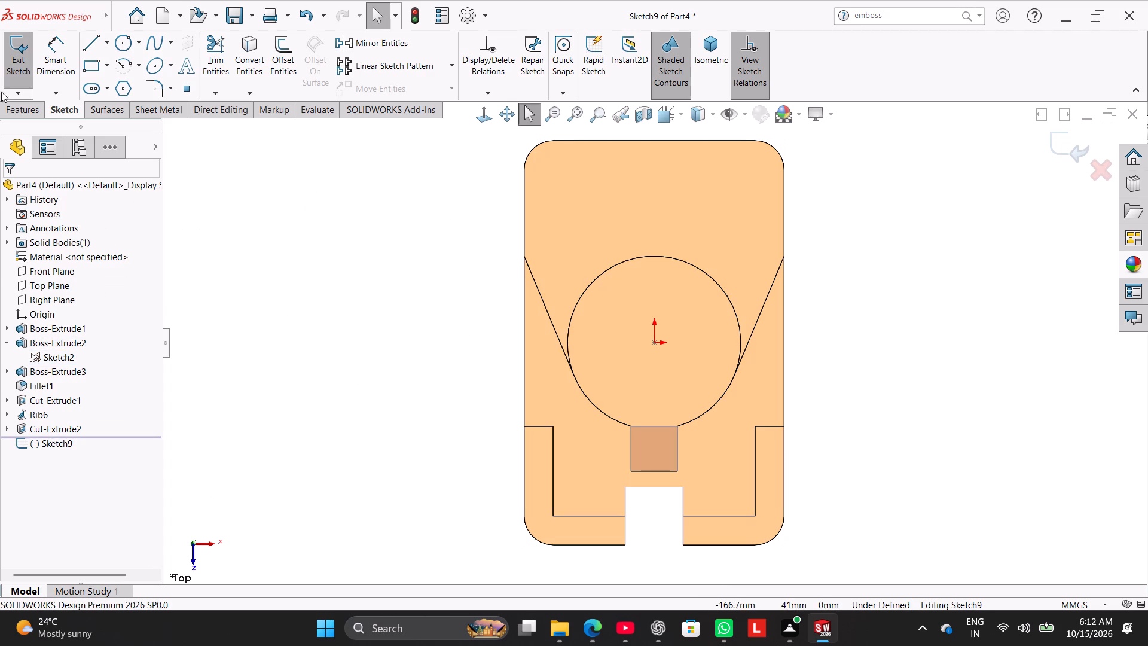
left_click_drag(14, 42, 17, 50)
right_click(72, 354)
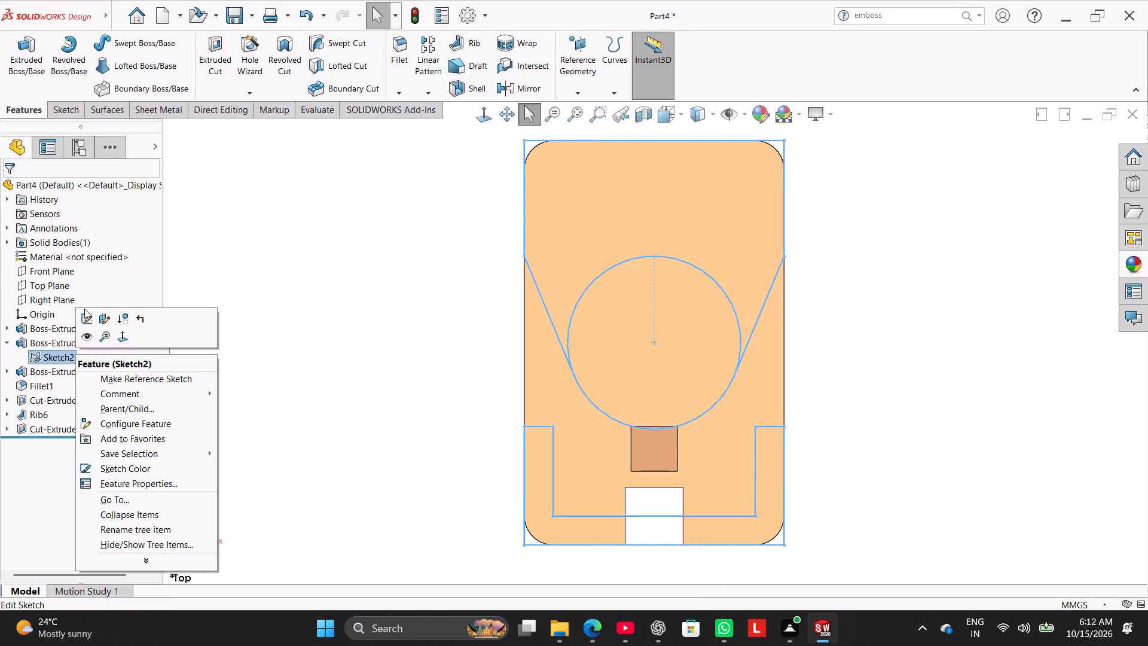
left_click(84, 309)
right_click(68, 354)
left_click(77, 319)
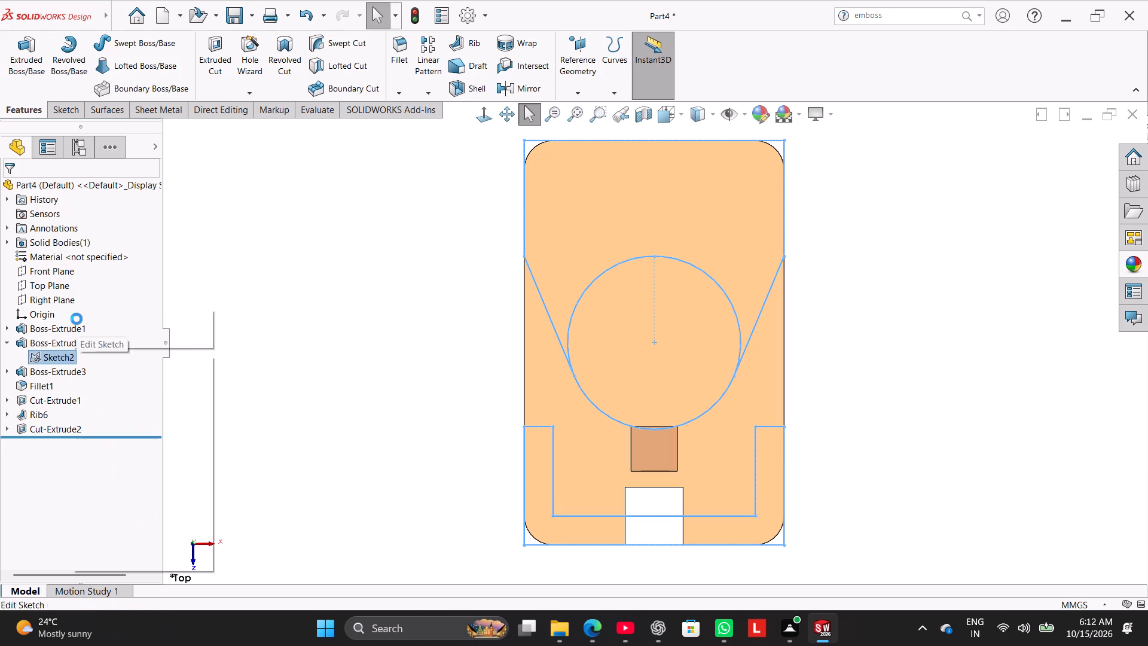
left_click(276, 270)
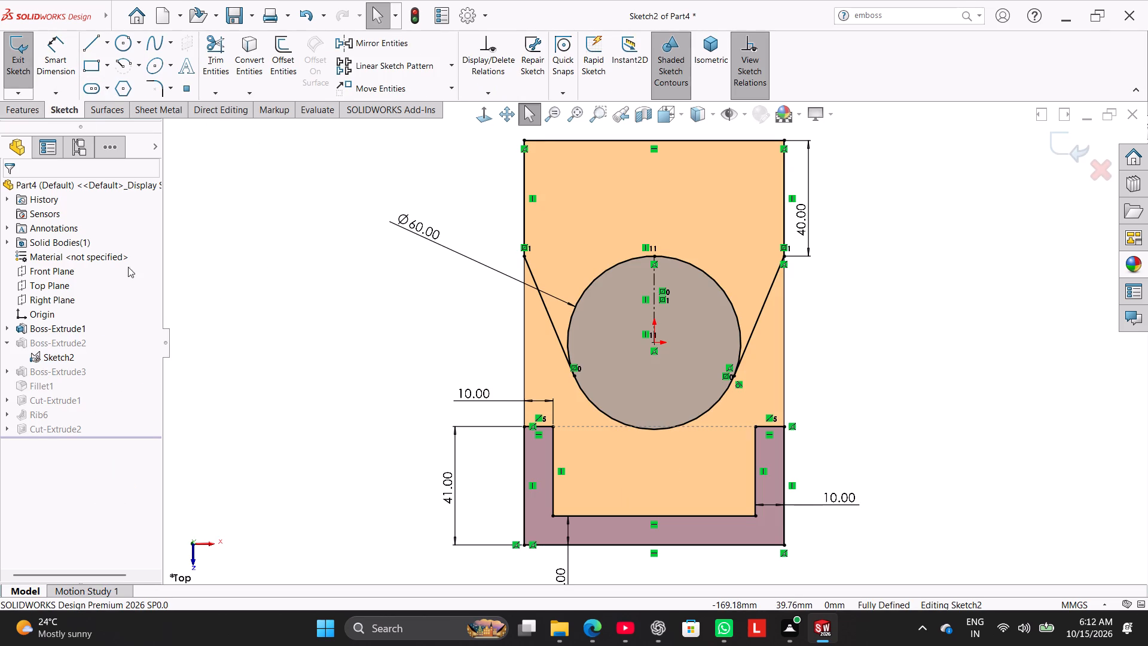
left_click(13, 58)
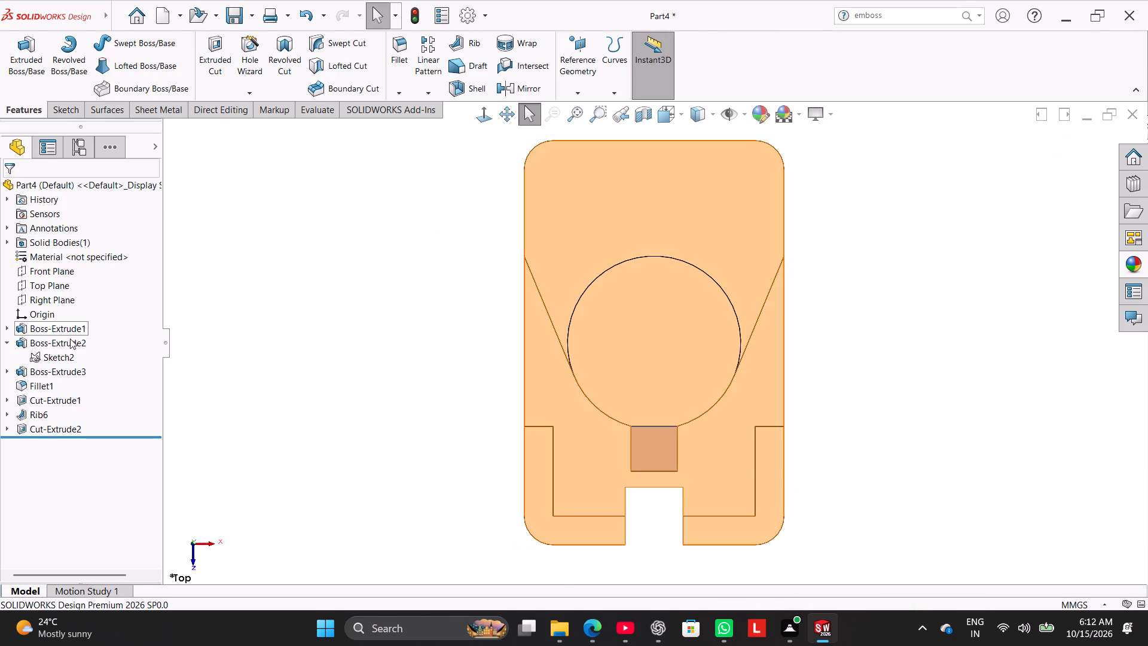
Show Sketch2, the sketch under the second boss extrusion, so its lines can be reused.
right_click(68, 360)
left_click(78, 343)
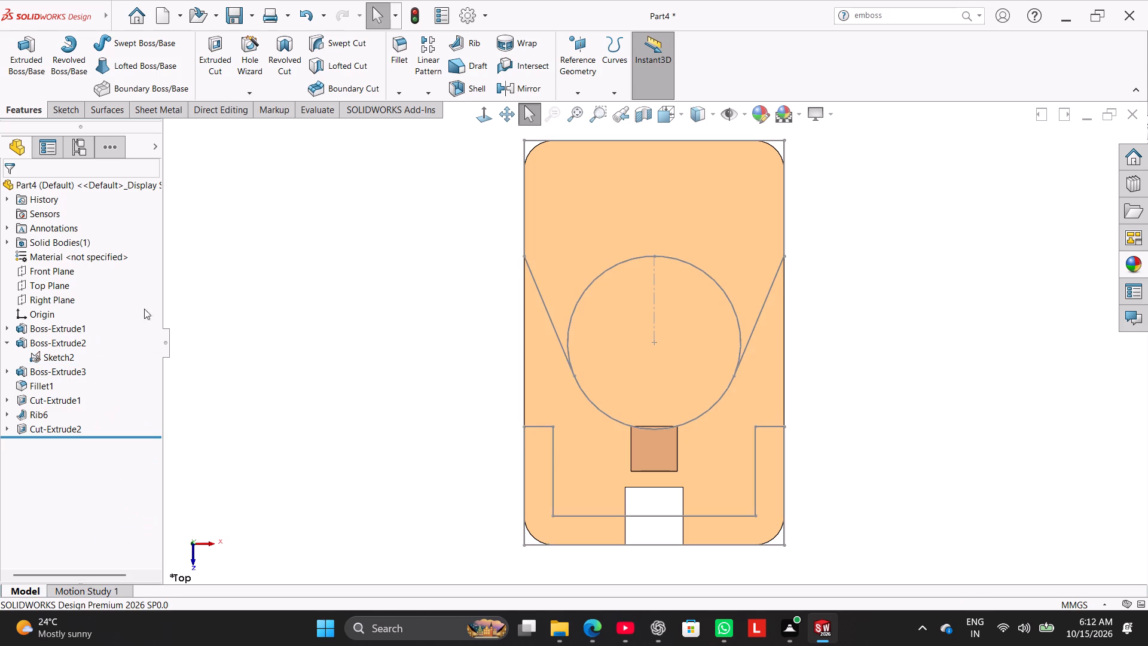
left_click(259, 263)
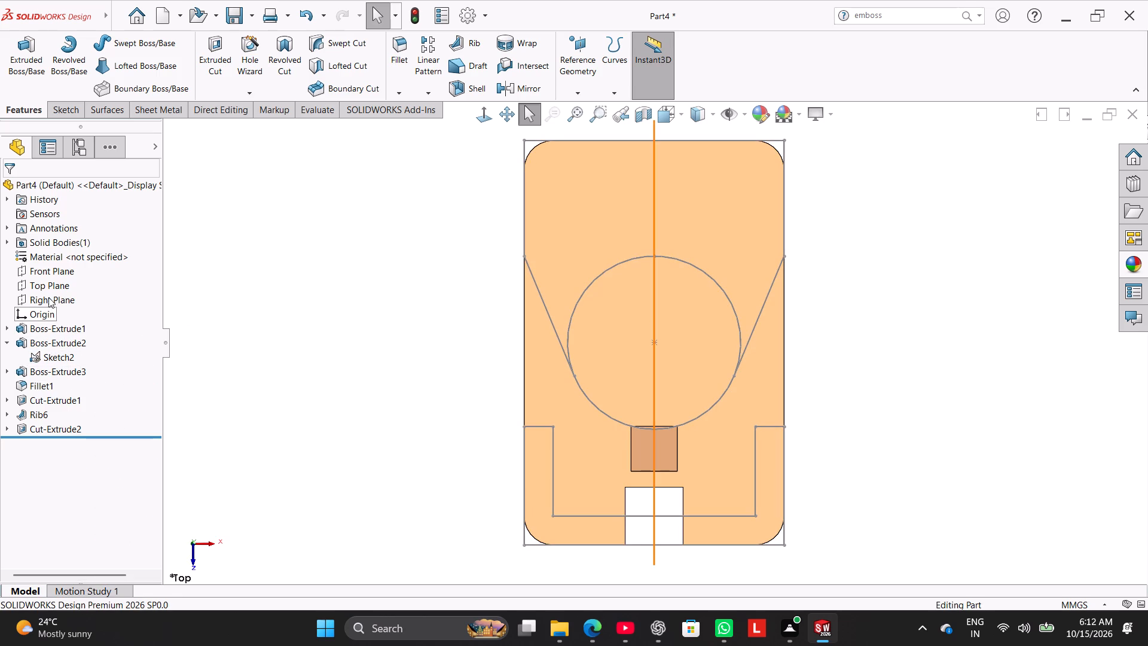
On a new Top Plane sketch, convert Sketch2's end edge, two upper side lines, two slanted tangent lines, circle and vertical centerline into entities.
left_click(51, 287)
left_click(62, 272)
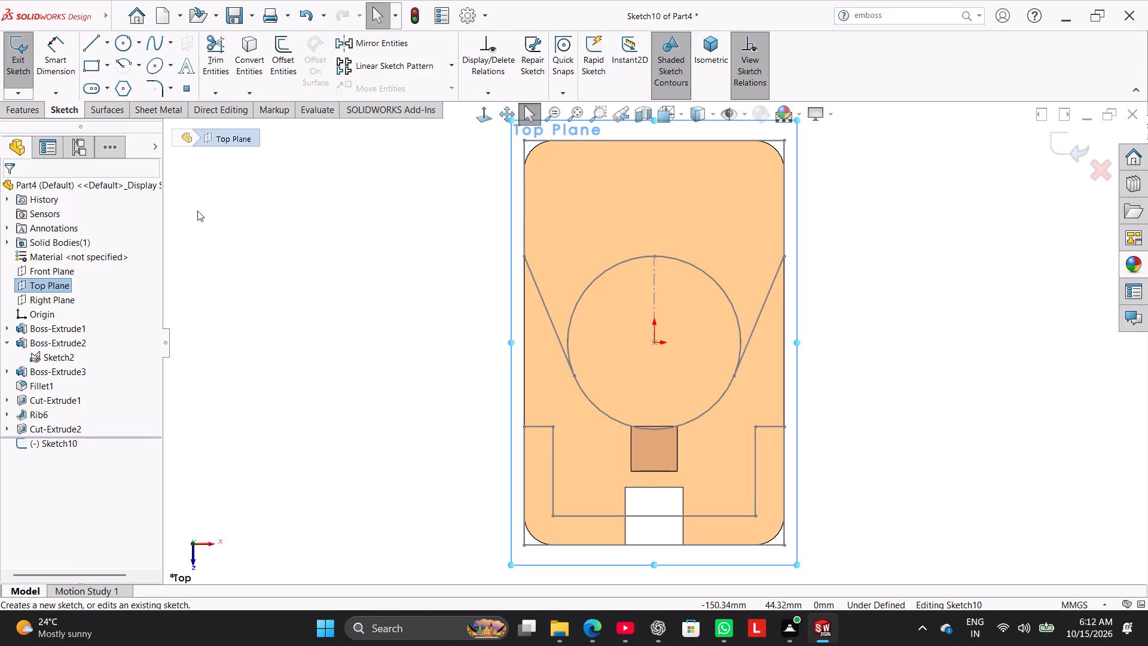
left_click(248, 54)
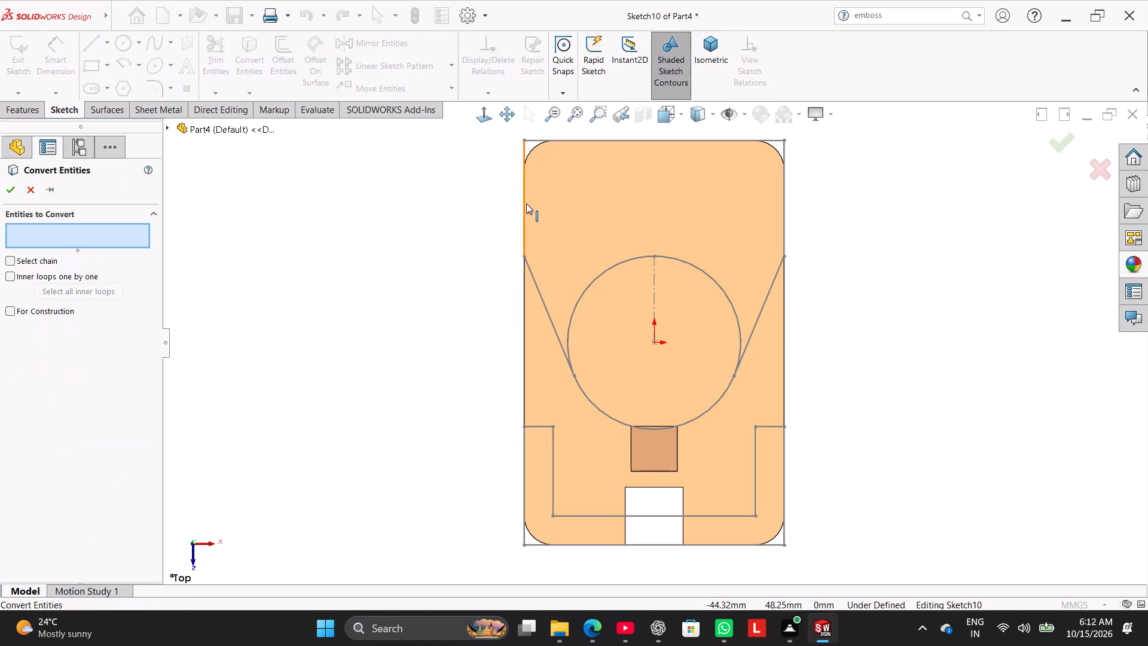
left_click(526, 203)
left_click(615, 139)
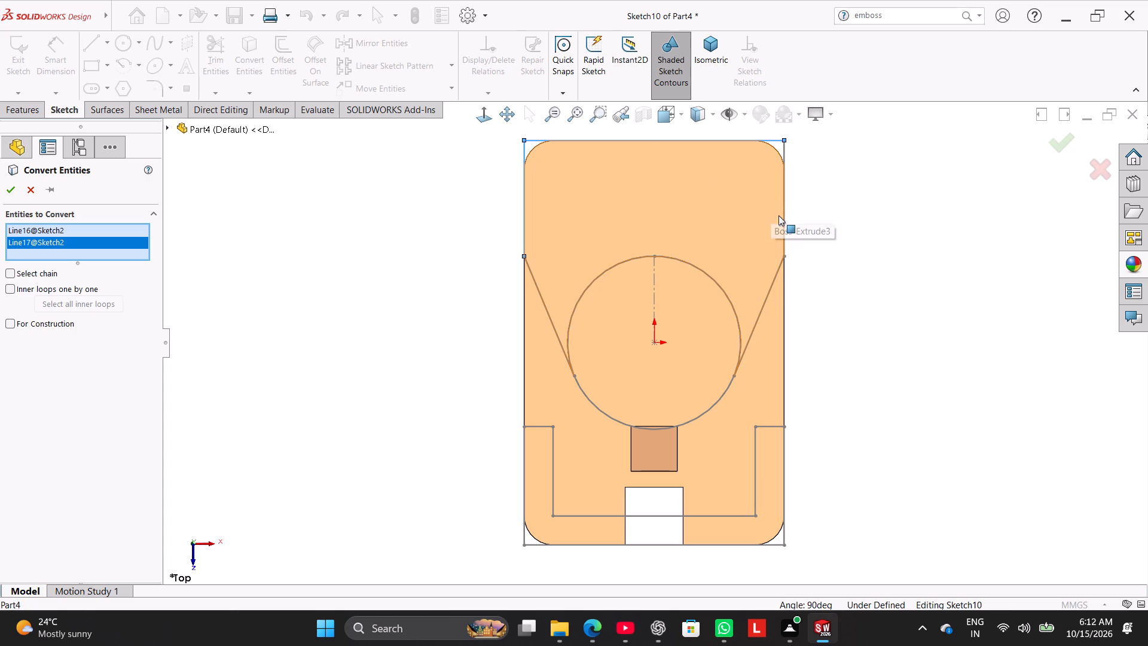
left_click(783, 226)
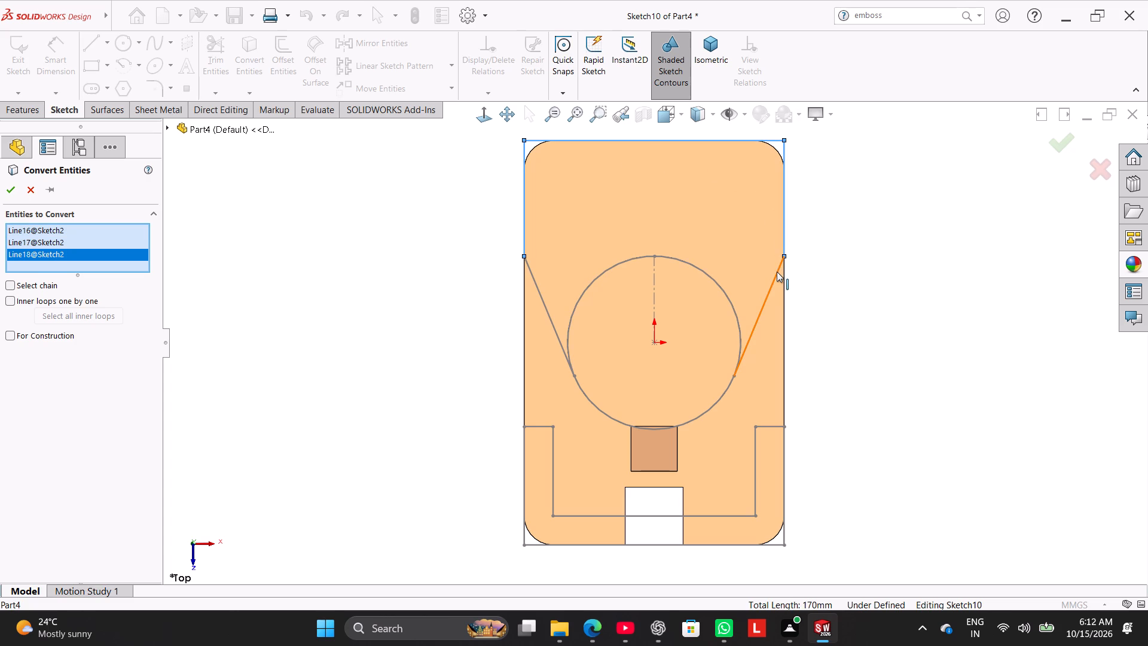
left_click(777, 275)
left_click(541, 292)
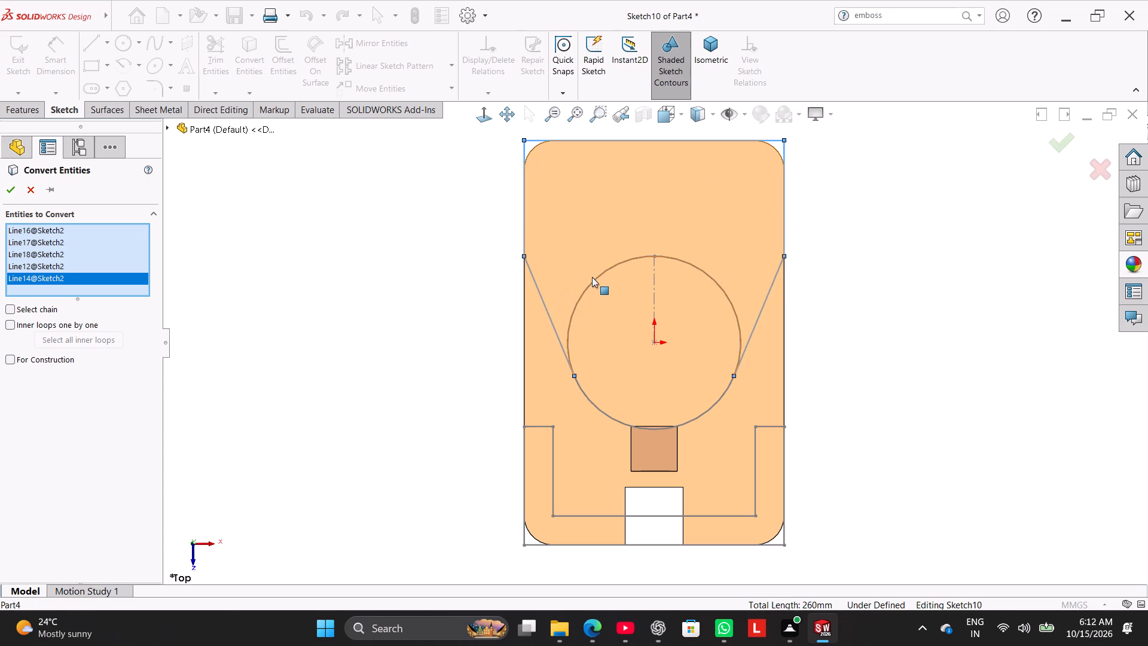
left_click(599, 276)
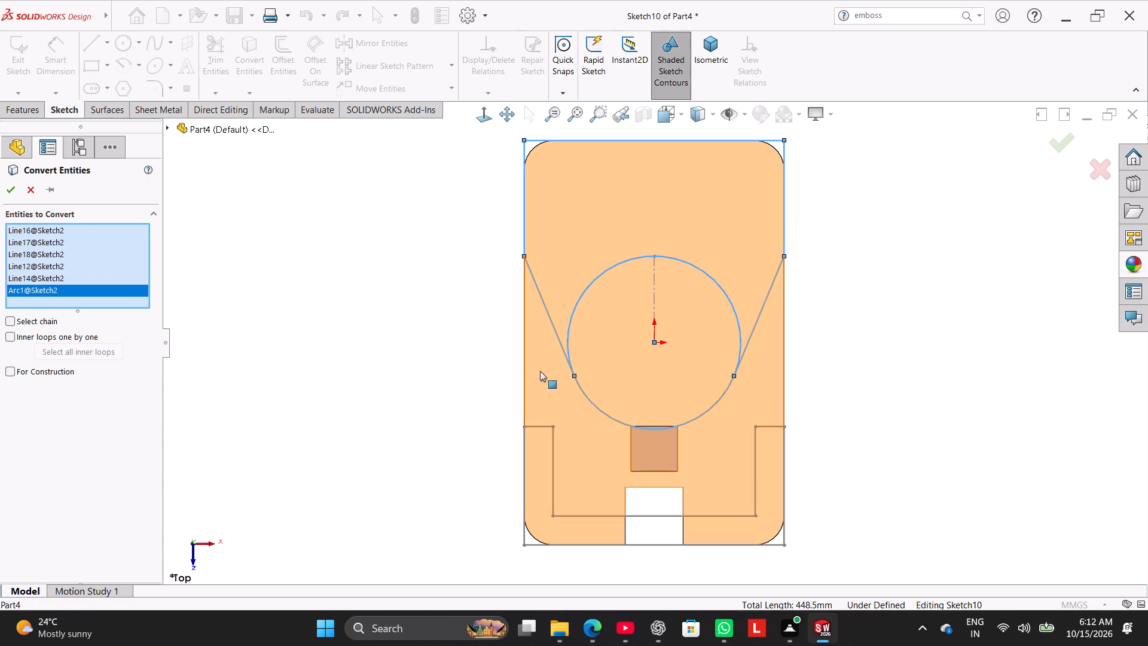
left_click(652, 297)
left_click(15, 185)
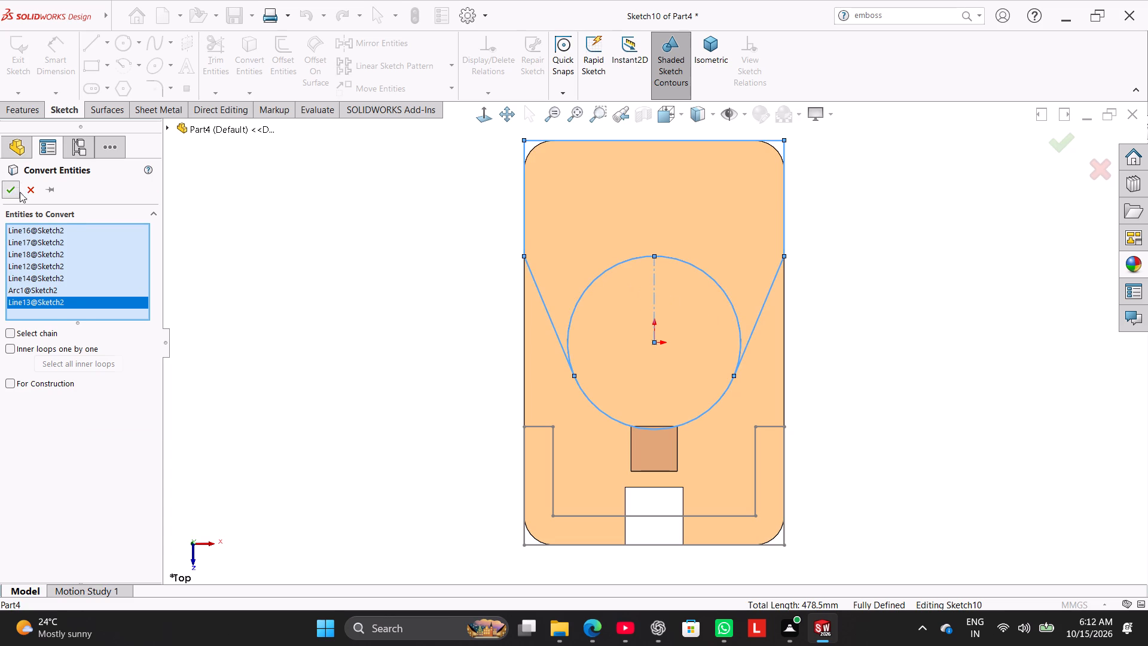
left_click(343, 239)
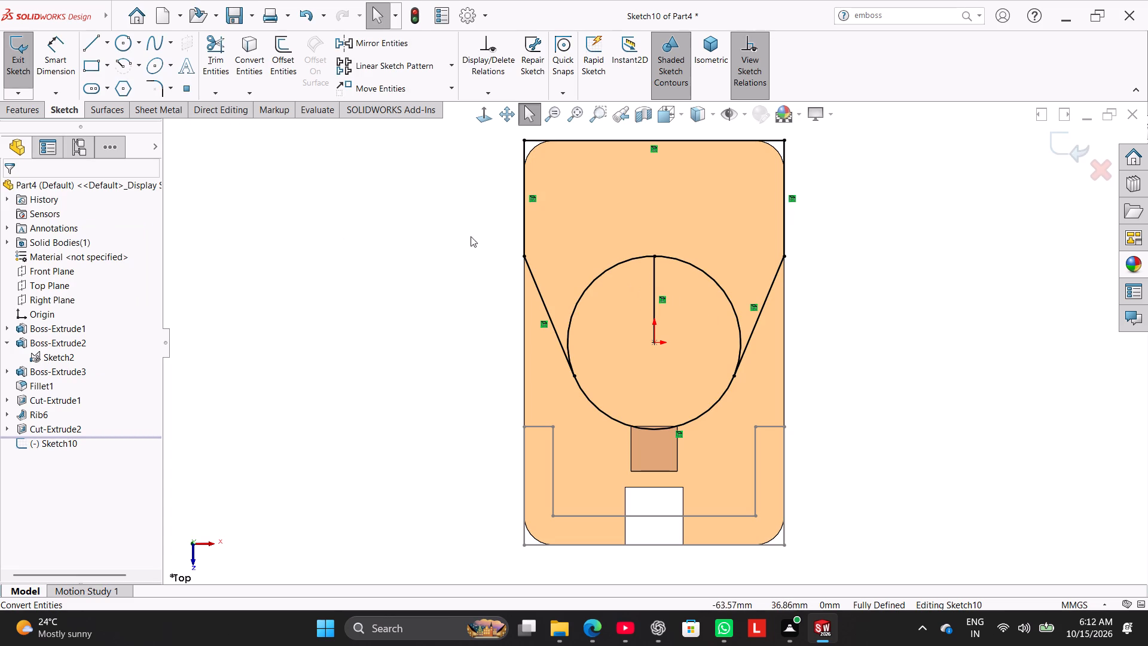
Draw a centerpoint arc of about 31 mm radius around the upper right plate corner, from the side line to the end line.
left_click(124, 65)
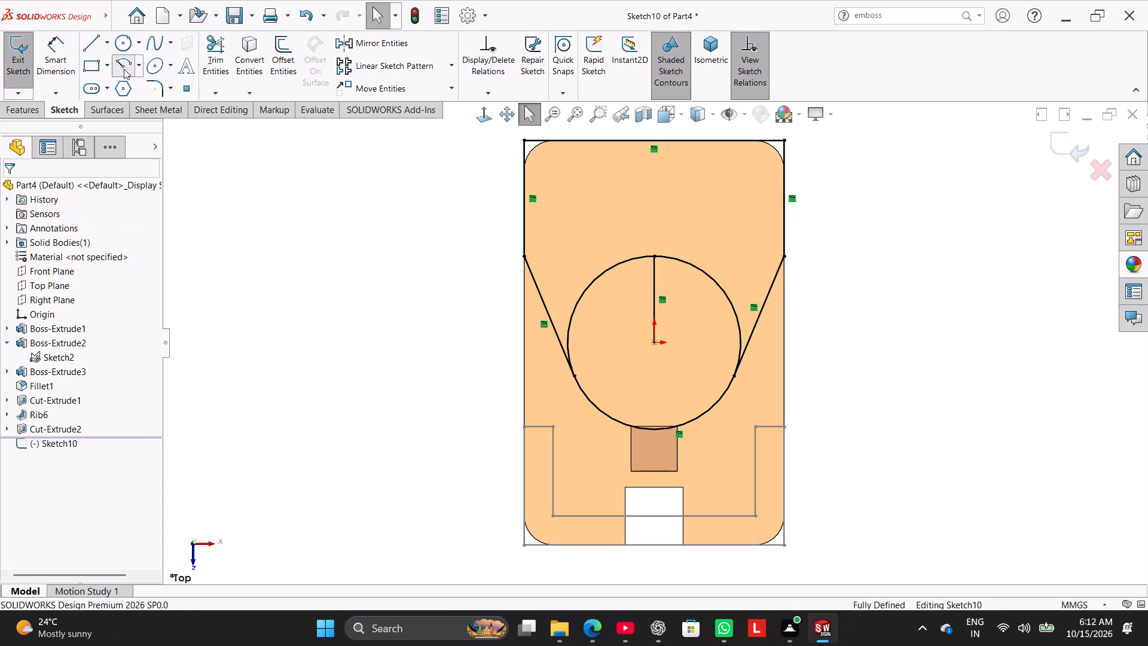
left_click(782, 143)
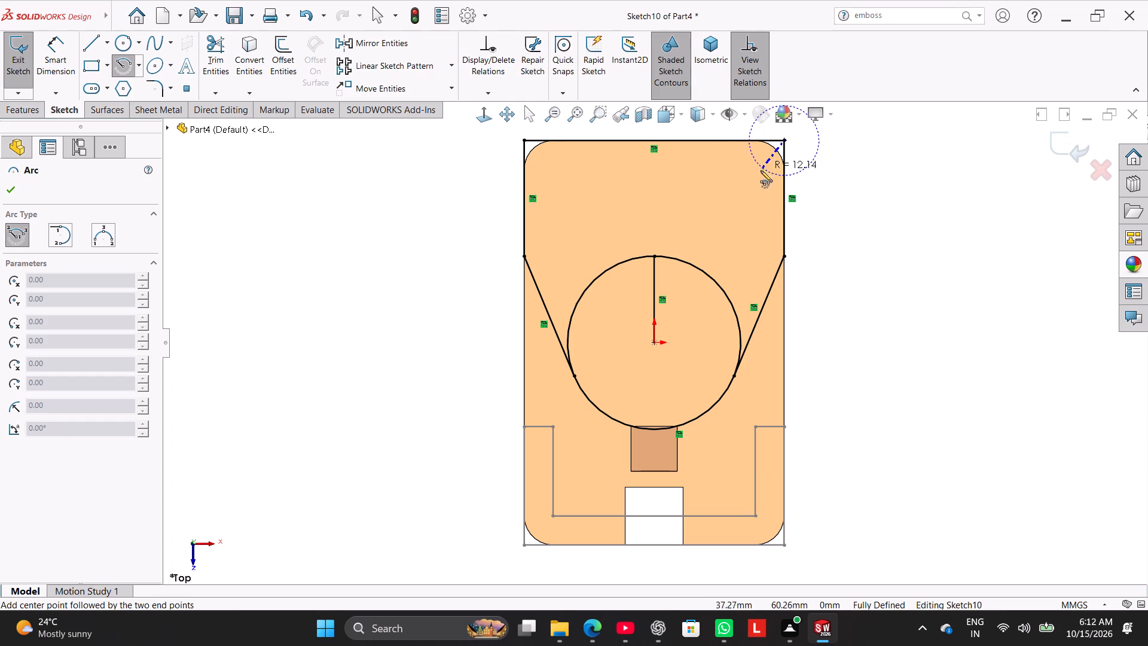
left_click_drag(784, 231, 758, 222)
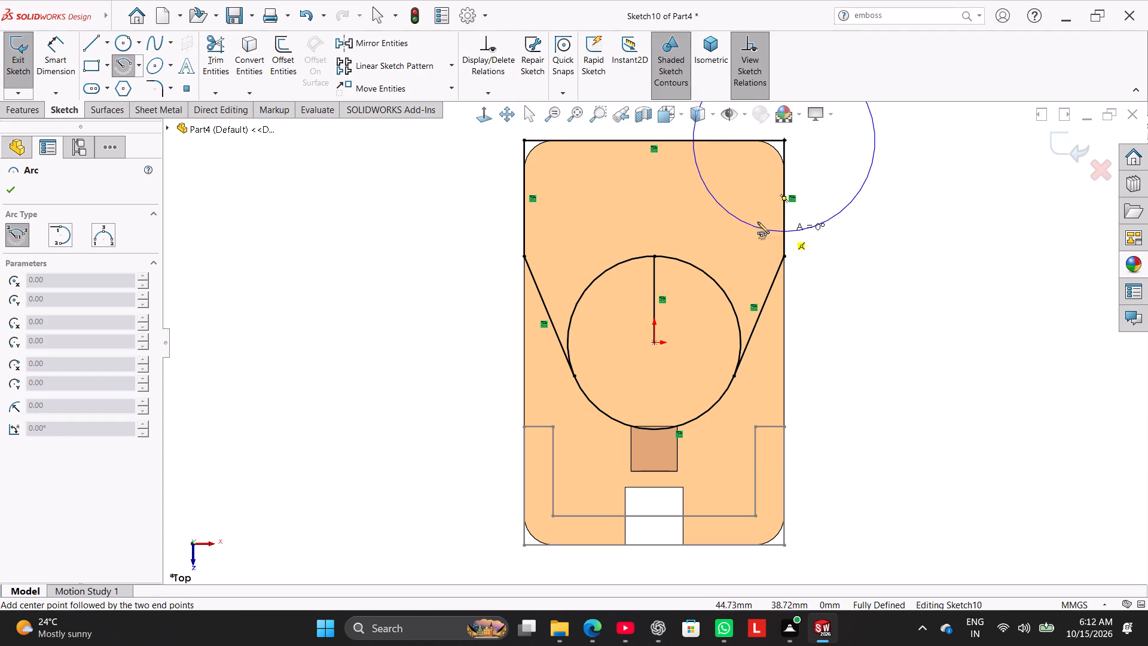
left_click_drag(758, 222, 774, 228)
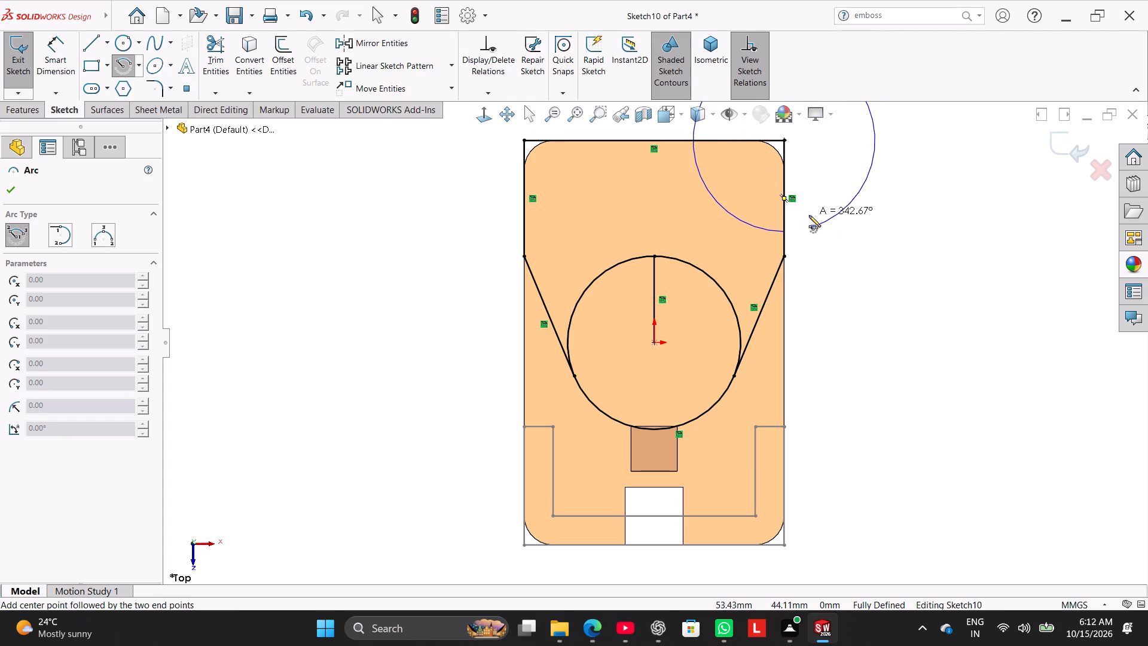
left_click(697, 141)
right_click(443, 211)
left_click(454, 218)
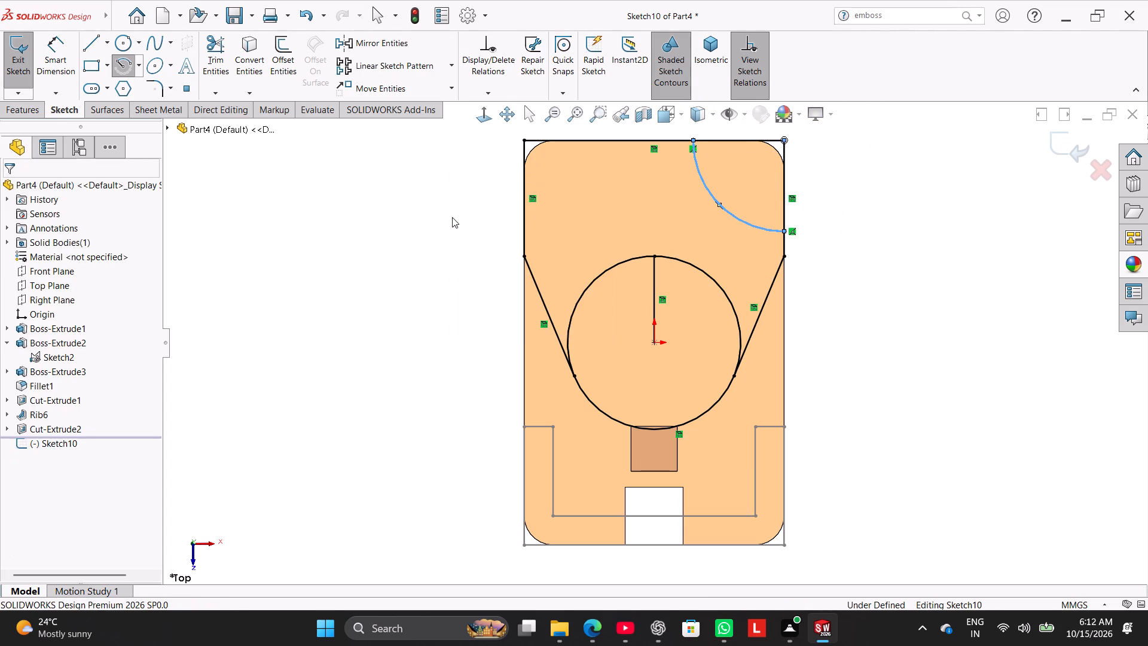
Dimension the corner arc with a radius of 33 mm.
left_click(62, 65)
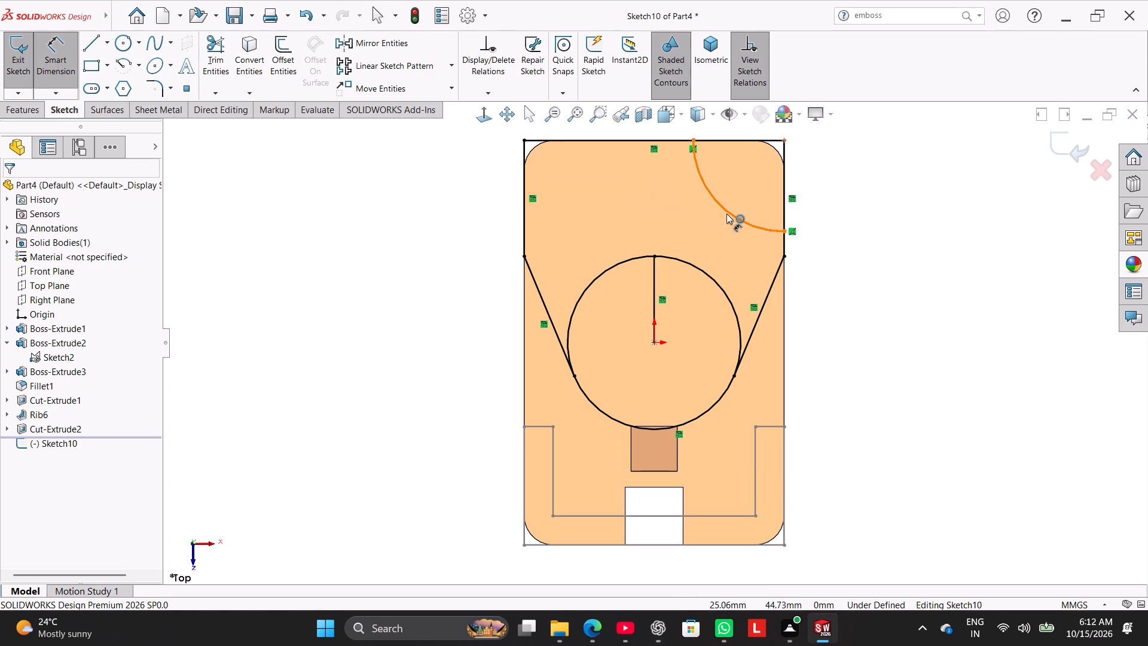
left_click(726, 214)
left_click(699, 234)
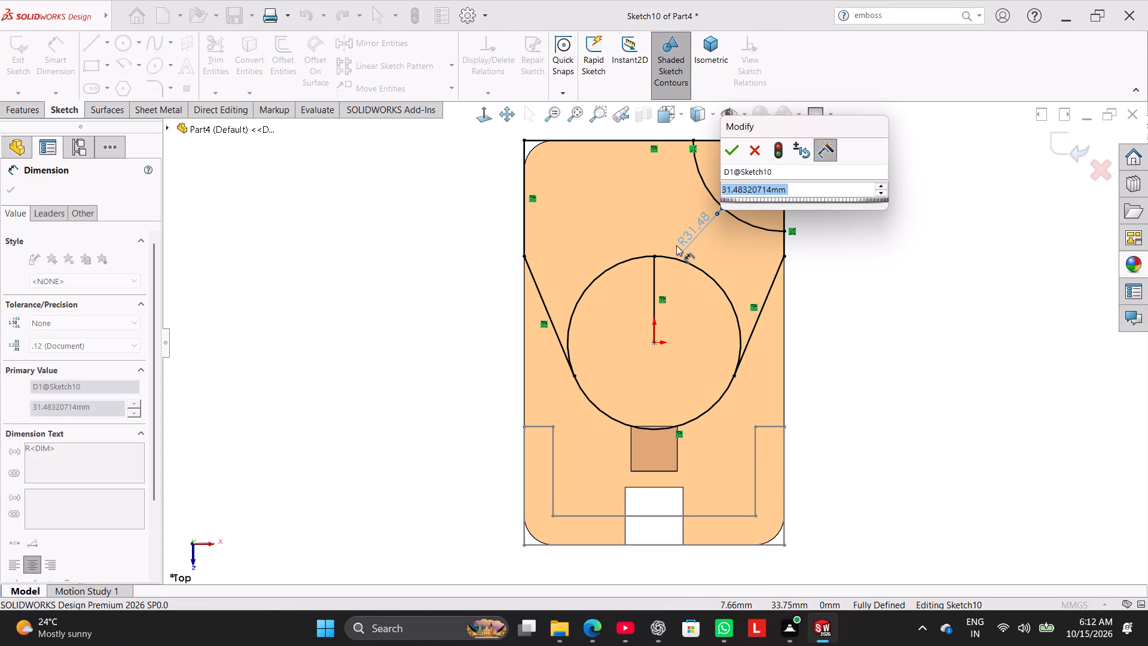
key("3")
key("3")
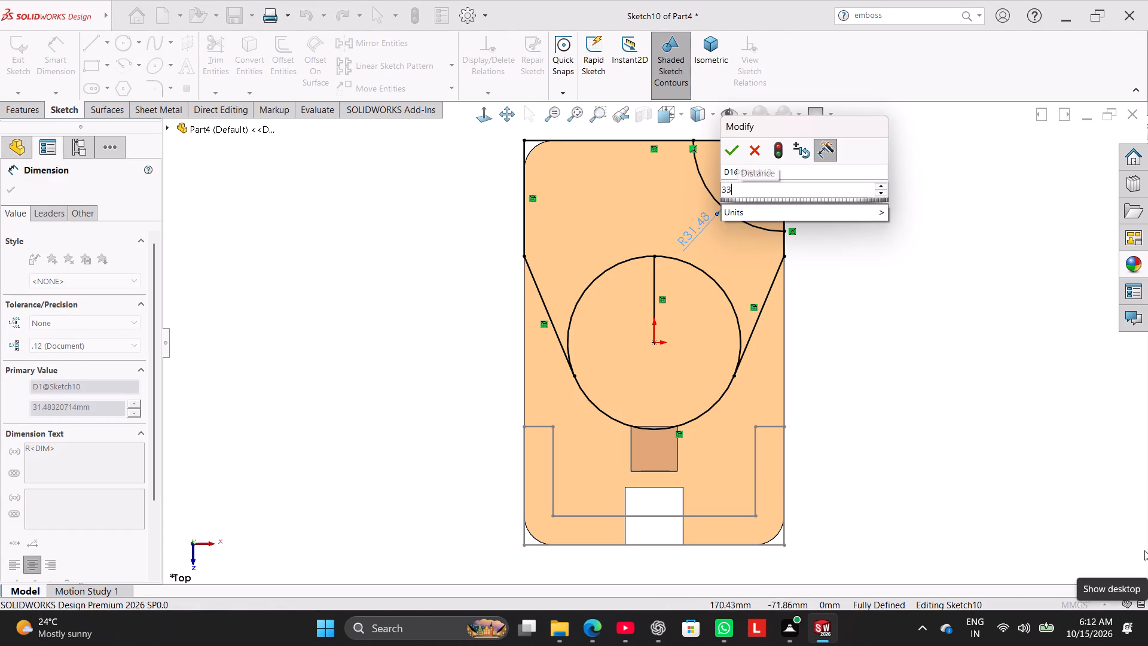
key("Return")
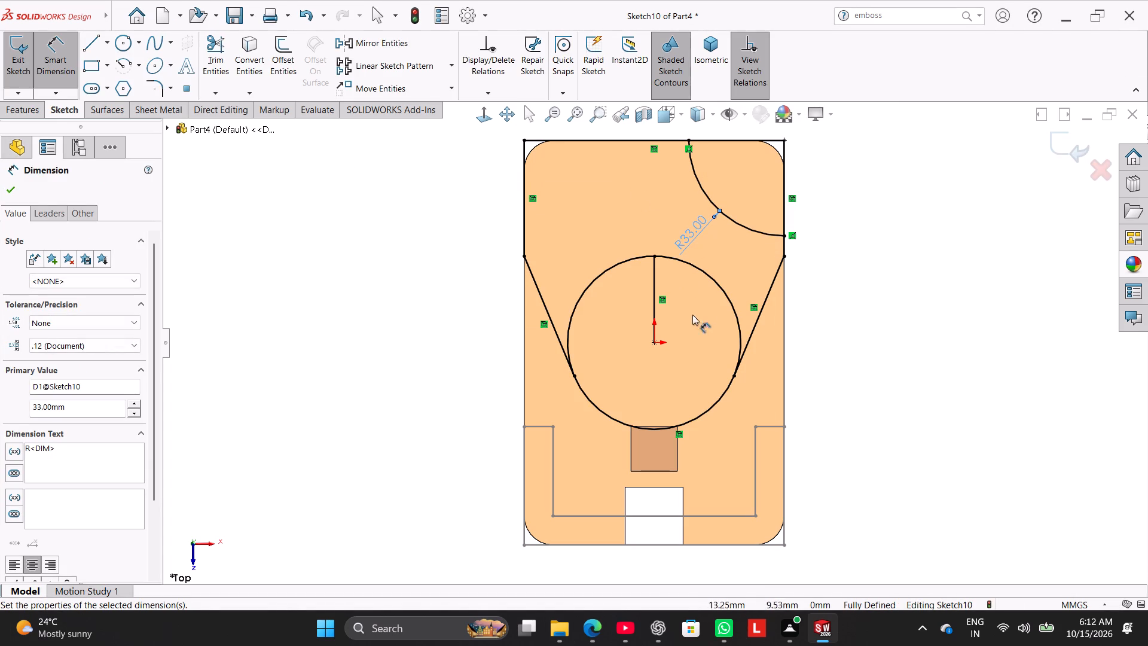
right_click(362, 209)
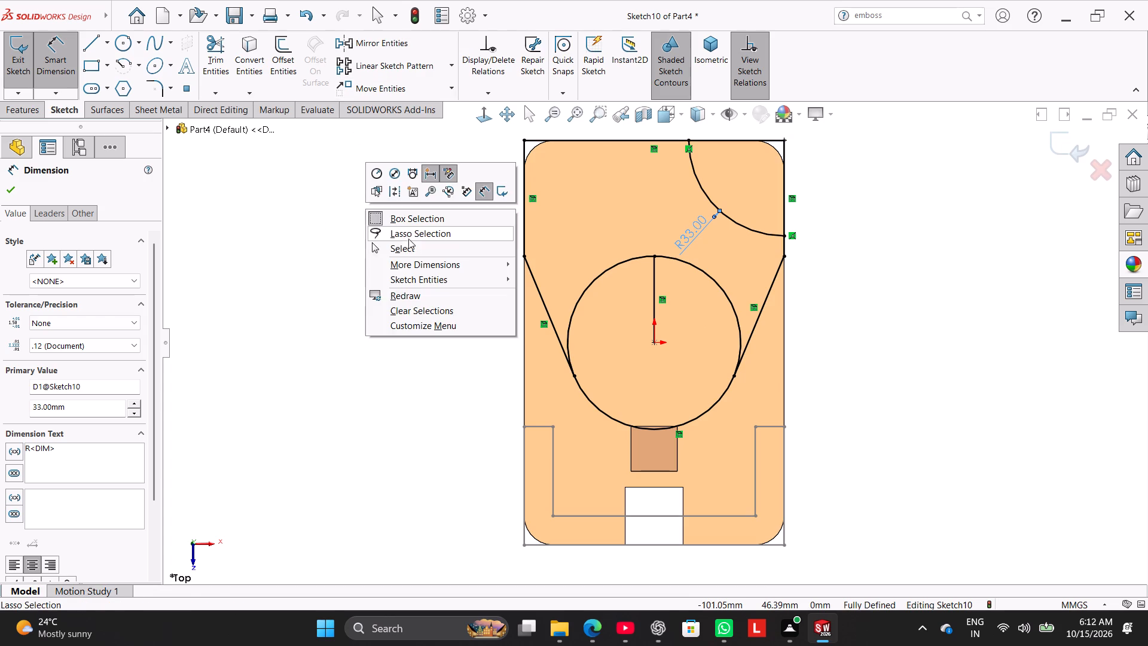
left_click(414, 245)
Make the vertical line inside the circle construction geometry and mirror the 33 mm corner arc about it.
right_click(654, 269)
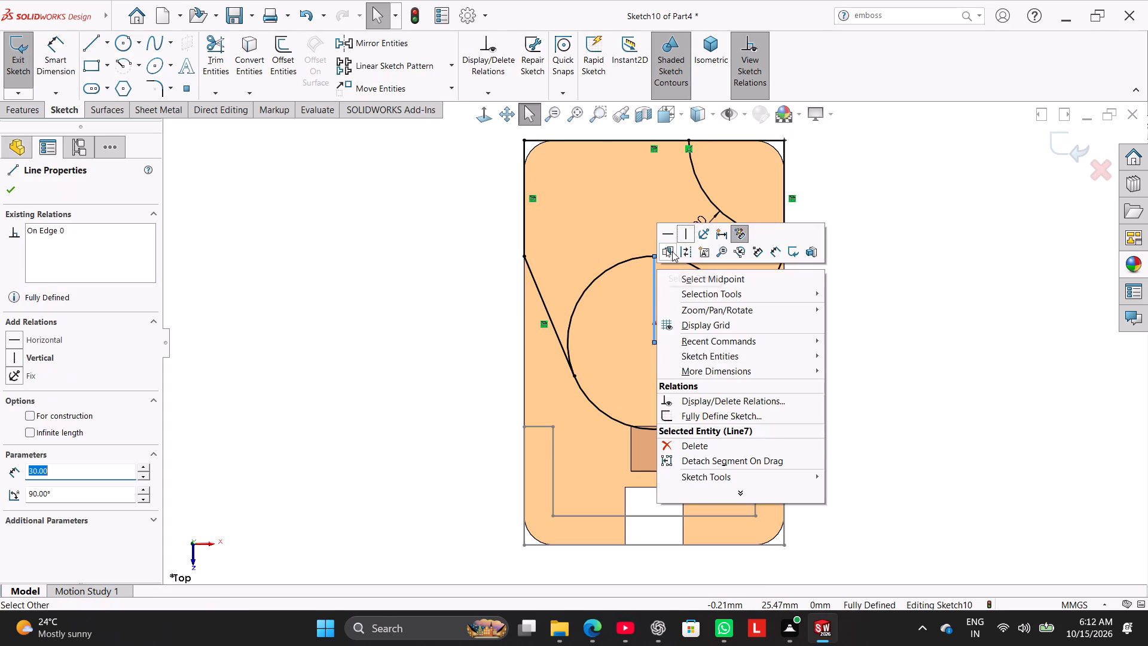
left_click(687, 251)
left_click(657, 273, "ctrl")
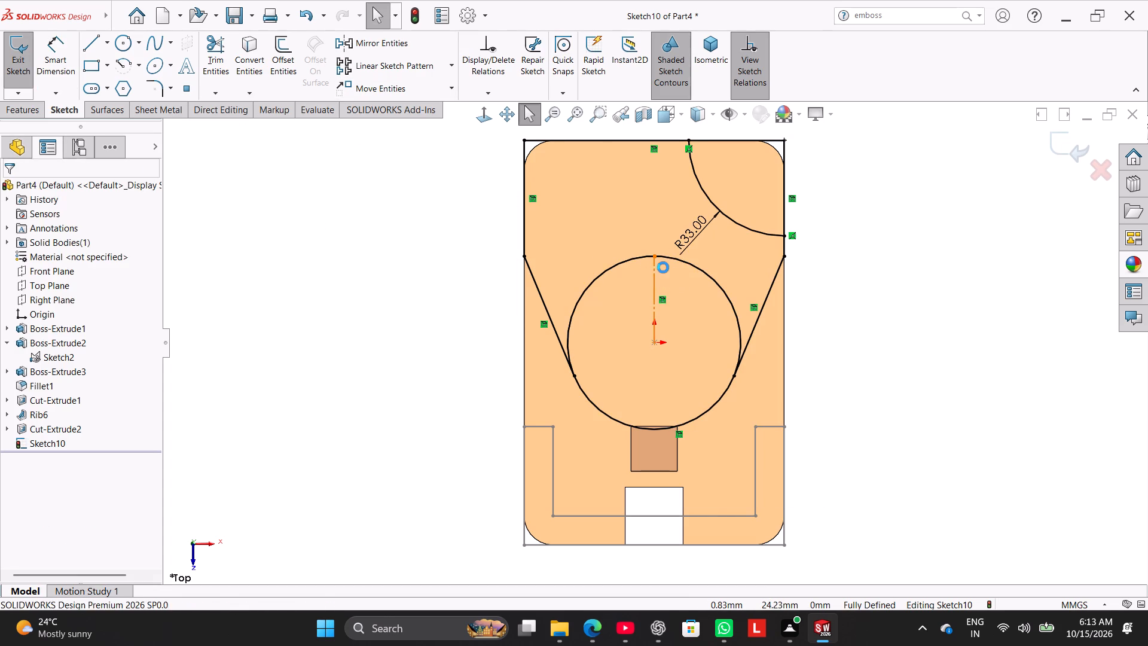
left_click(722, 215, "ctrl")
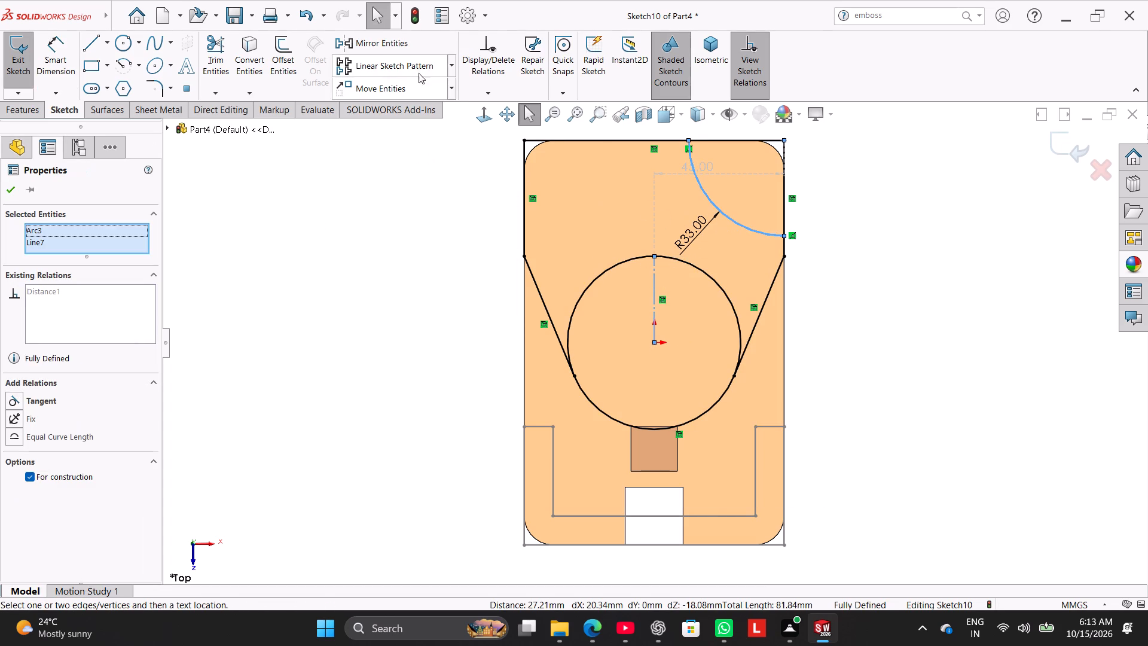
left_click(407, 44)
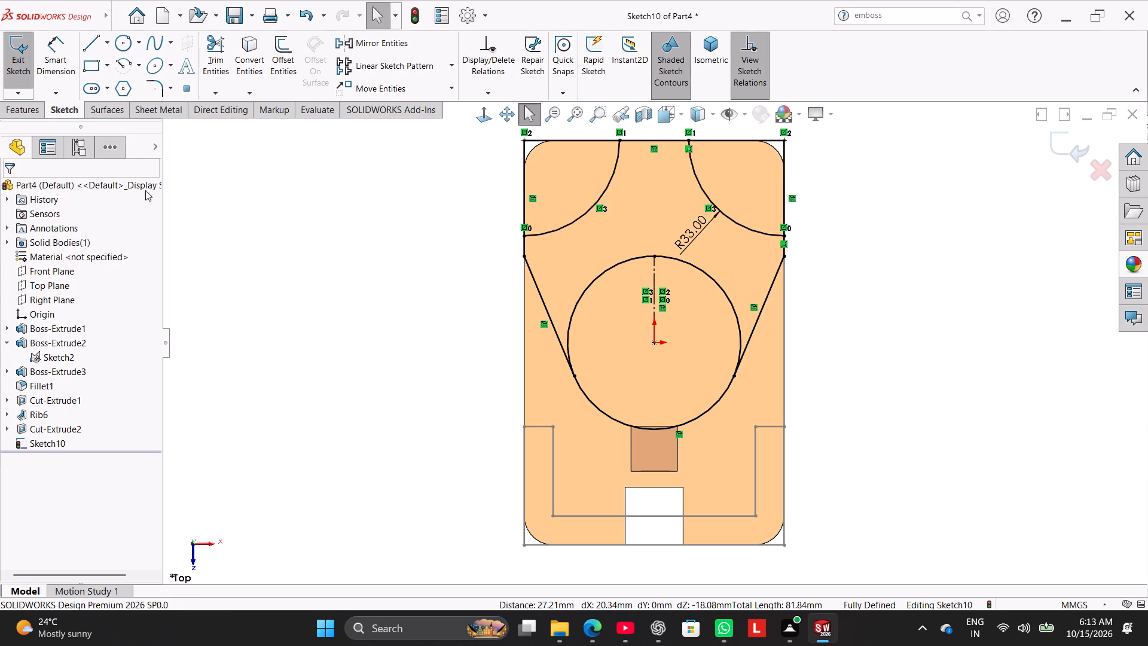
left_click(182, 228)
Trim away both slanted tangent lines and the short side-line segment below the left corner arc.
scroll(382, 271, "up", 1)
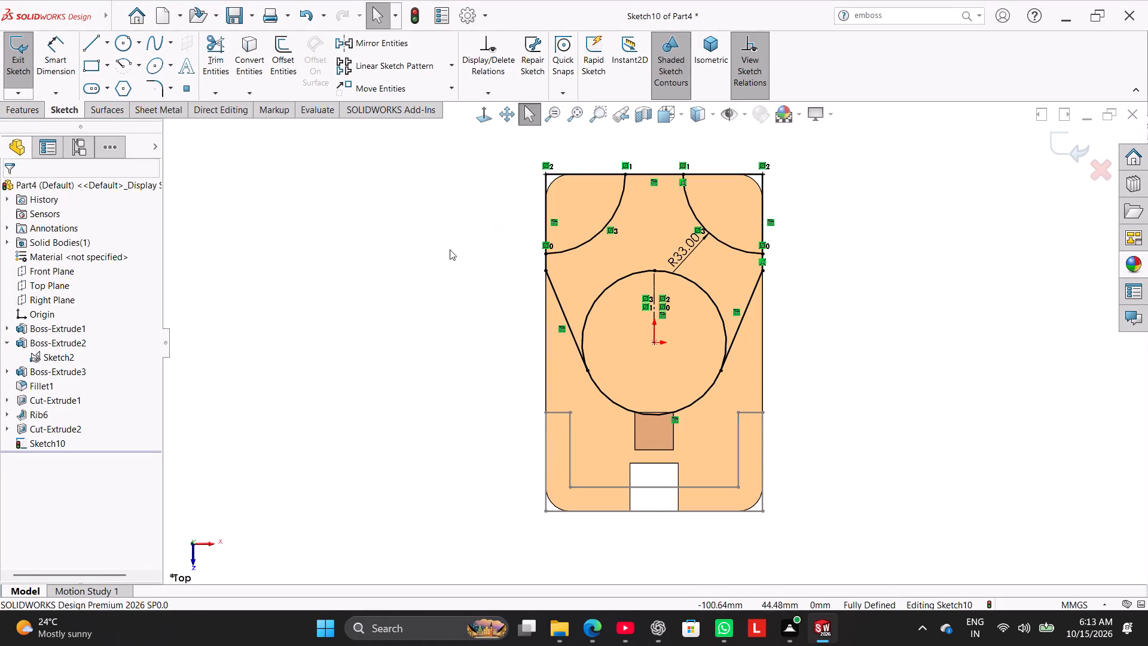
left_click(208, 47)
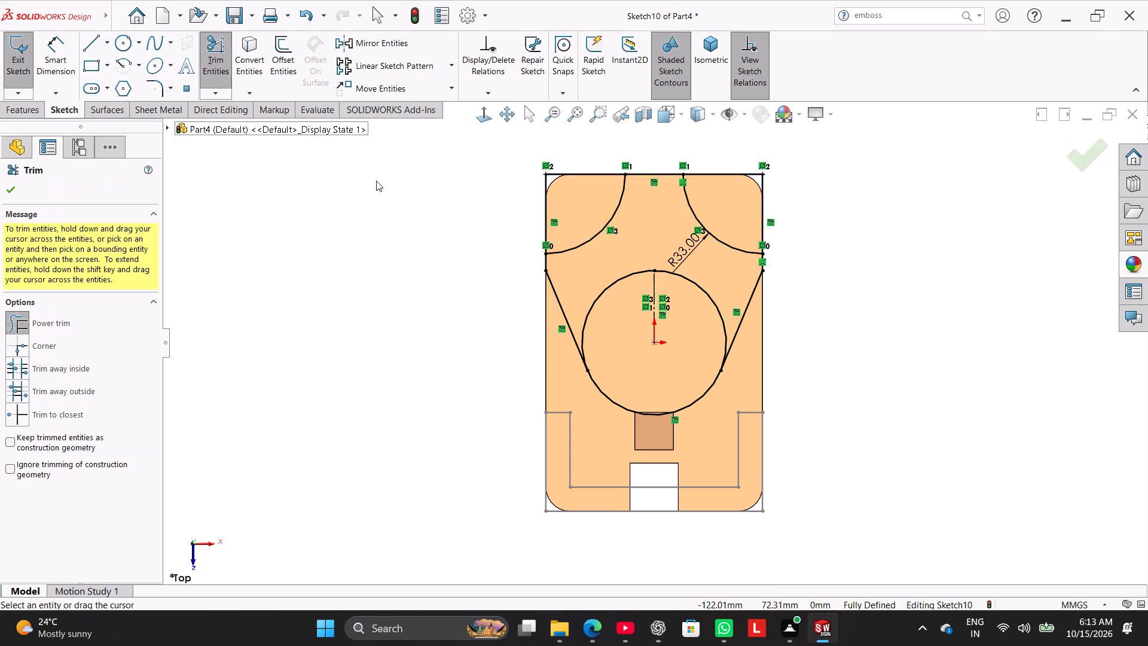
left_click_drag(593, 277, 517, 309)
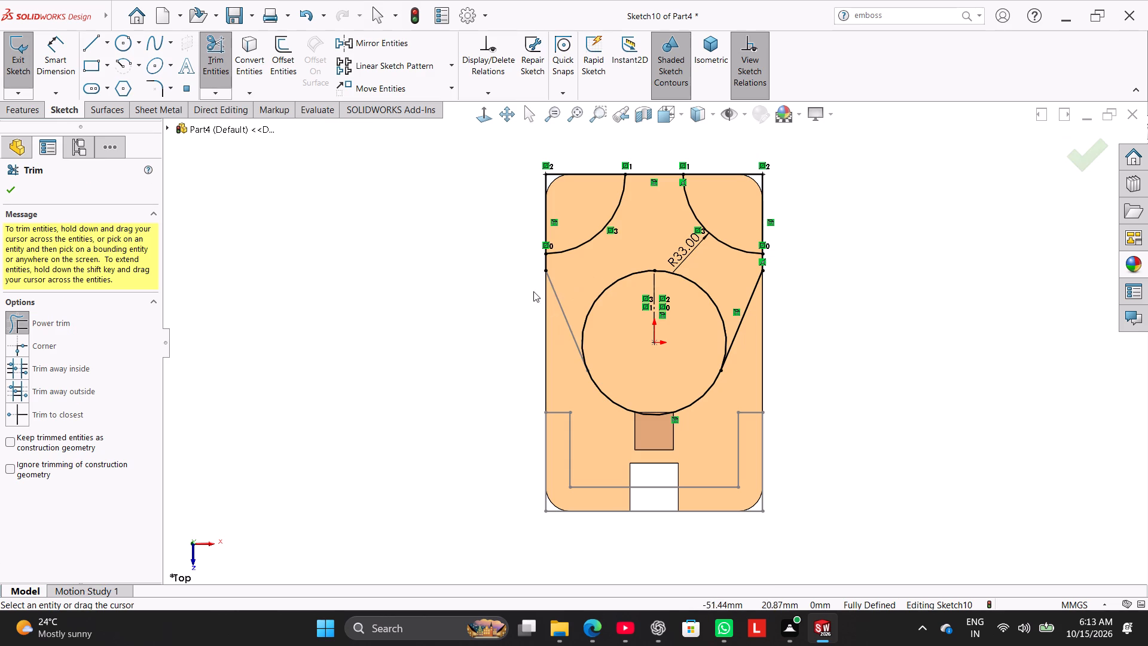
left_click_drag(563, 262, 507, 267)
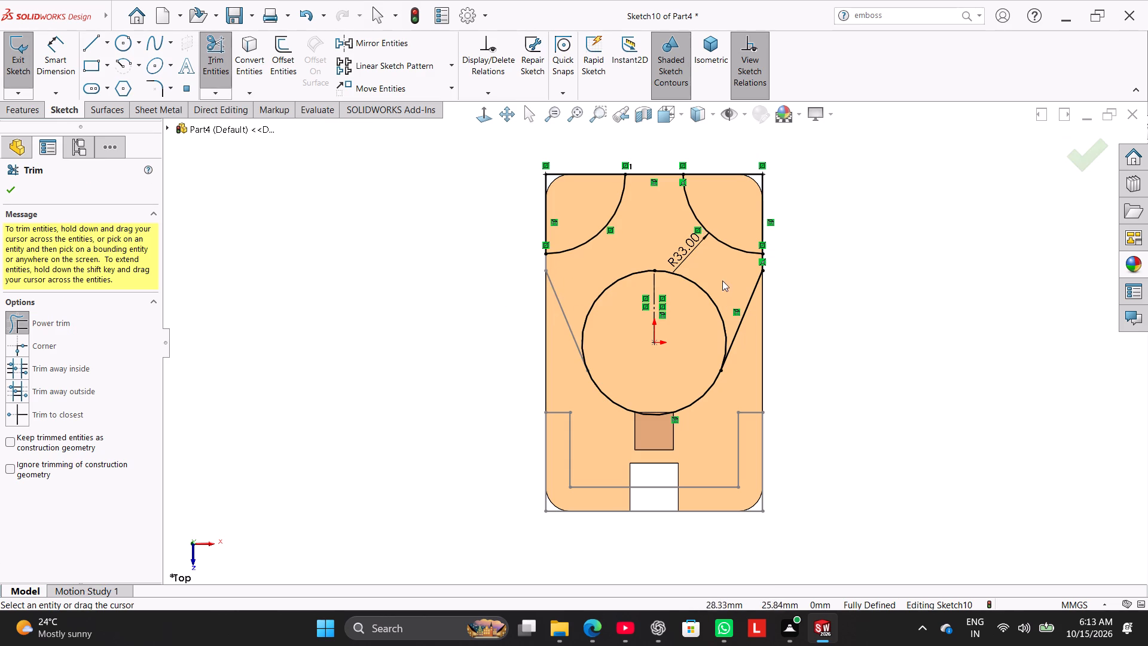
left_click_drag(722, 281, 767, 309)
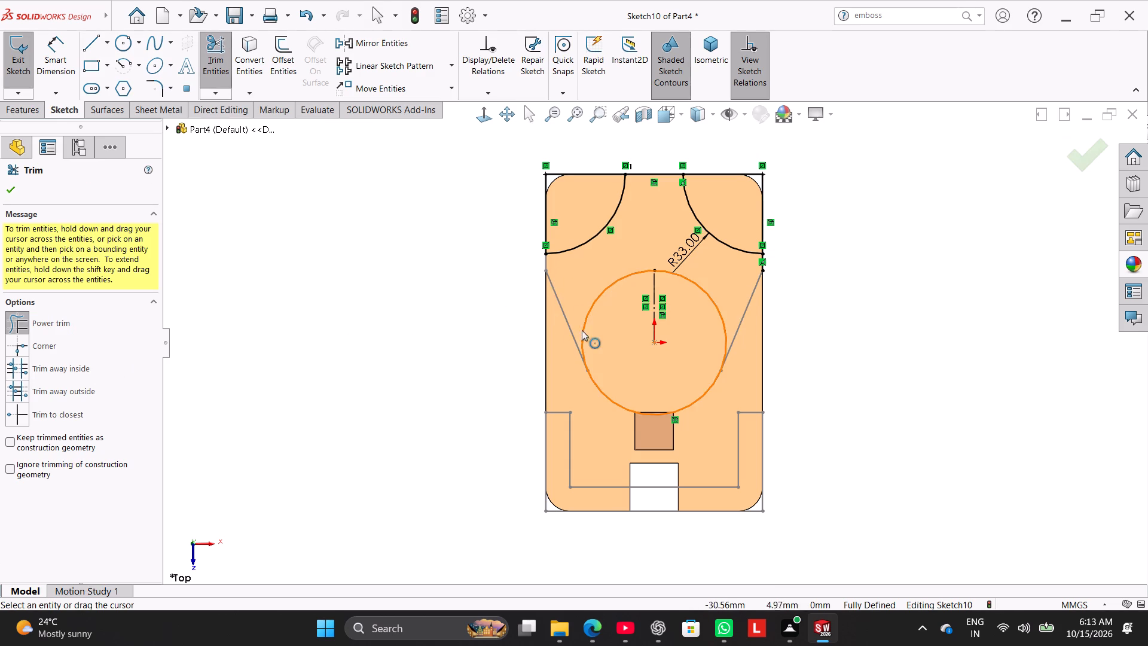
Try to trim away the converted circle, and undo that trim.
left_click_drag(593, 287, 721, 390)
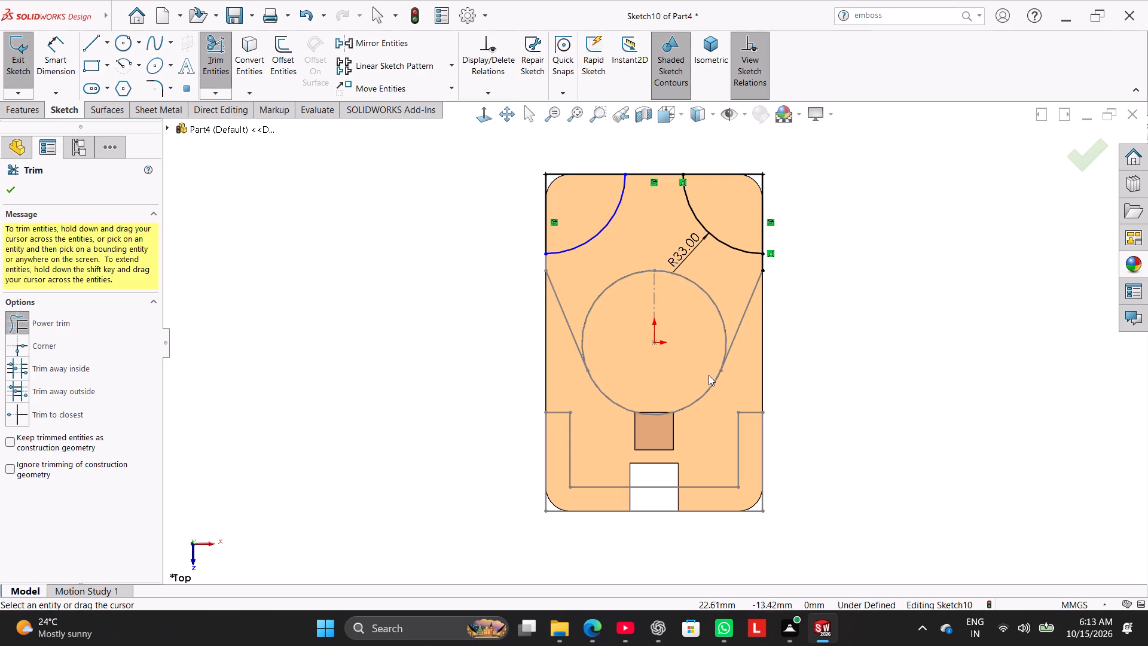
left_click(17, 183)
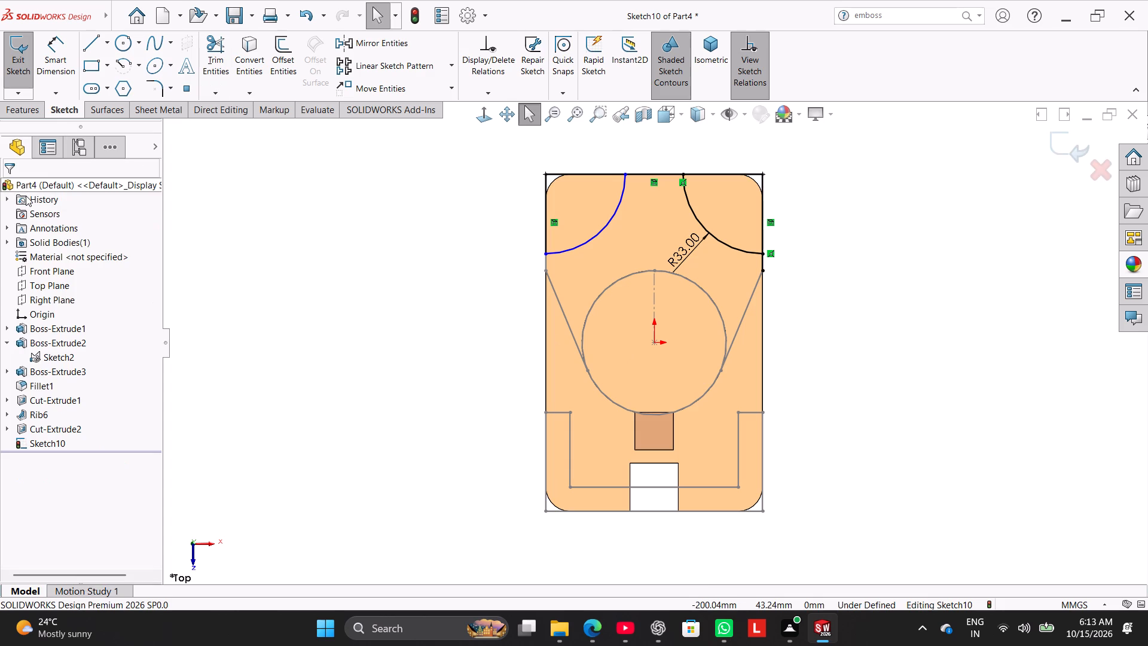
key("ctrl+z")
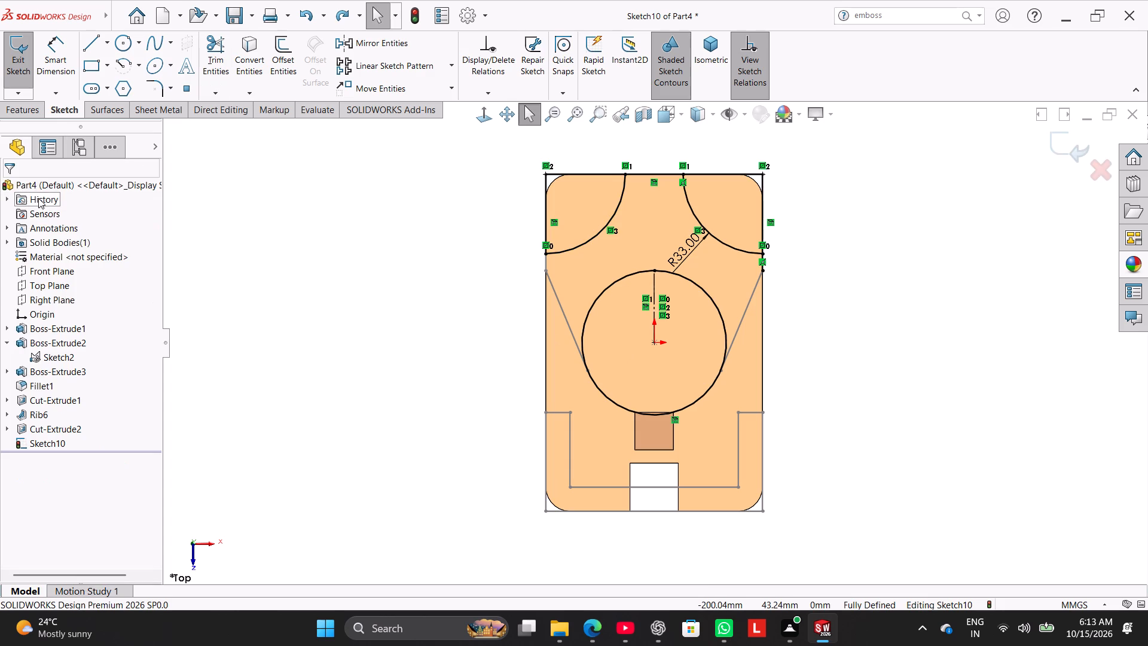
Trim away the converted circle and the short side-line segment below the right corner arc.
left_click_drag(215, 66, 222, 70)
left_click_drag(568, 310, 608, 345)
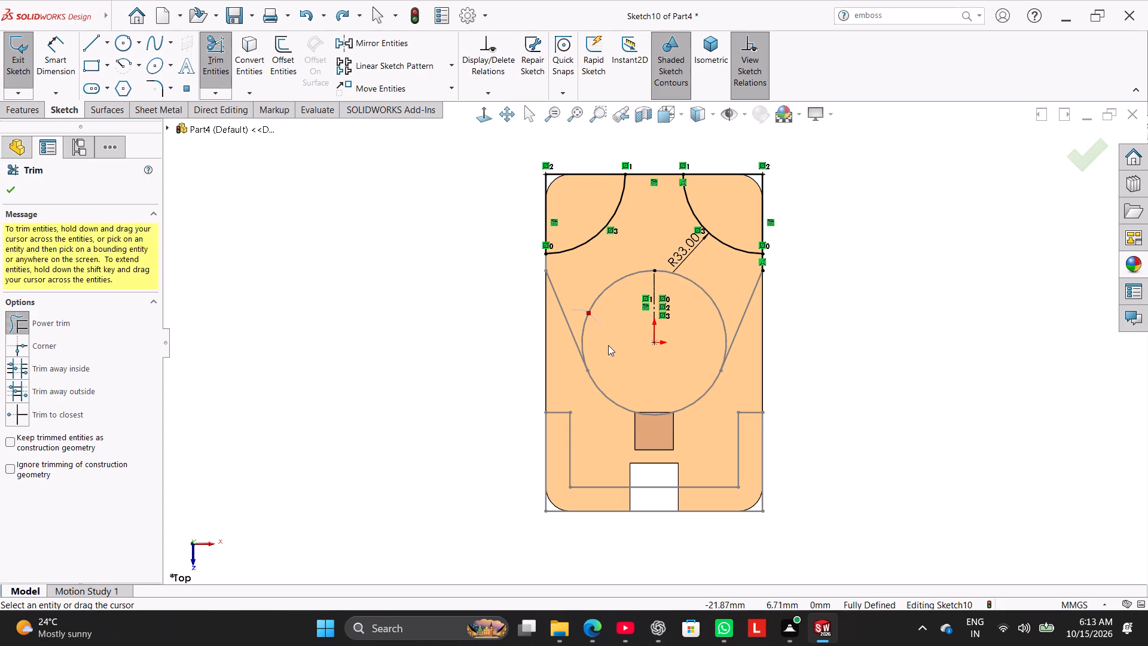
left_click_drag(608, 345, 755, 318)
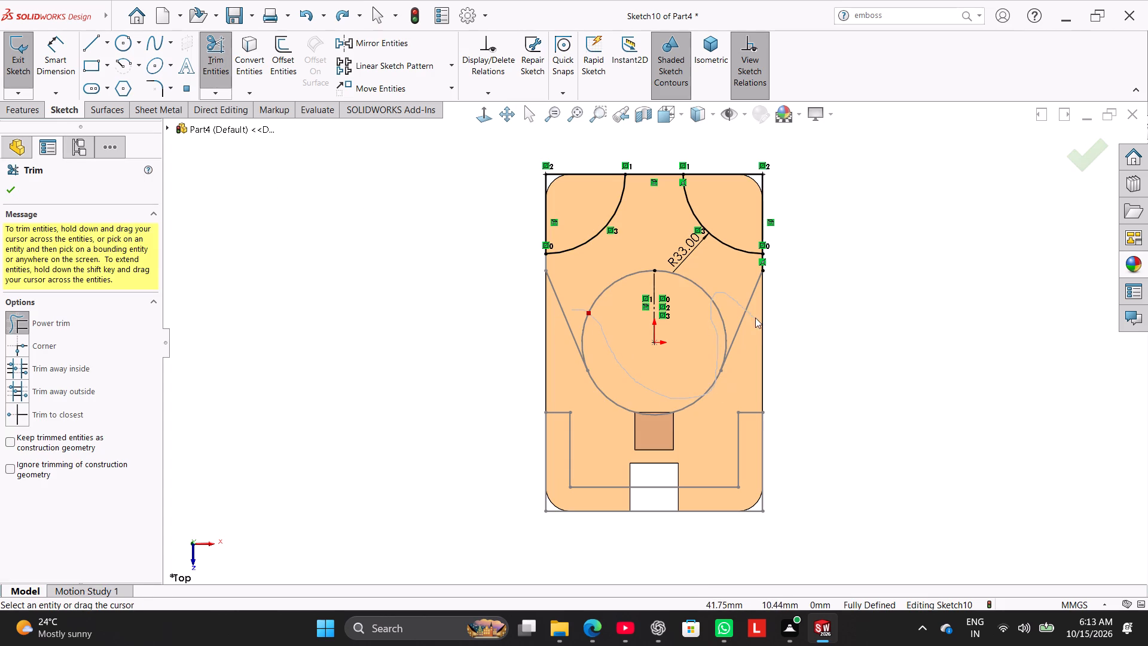
left_click_drag(755, 318, 712, 291)
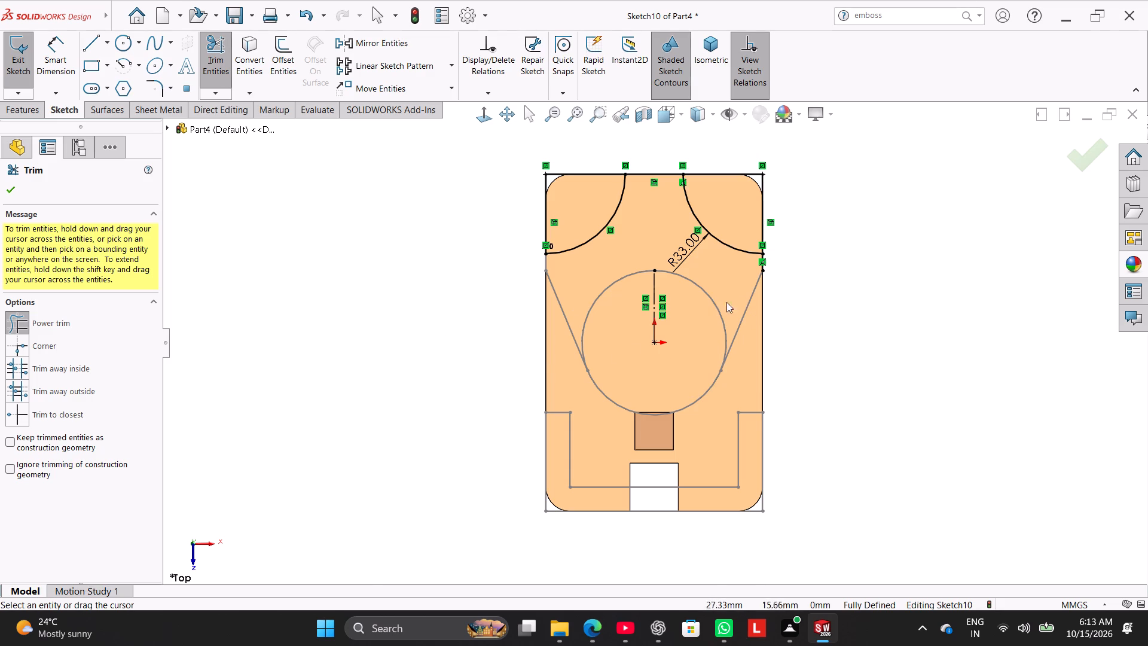
scroll(750, 303, "down", 3)
left_click_drag(726, 251, 774, 232)
scroll(657, 271, "up", 3)
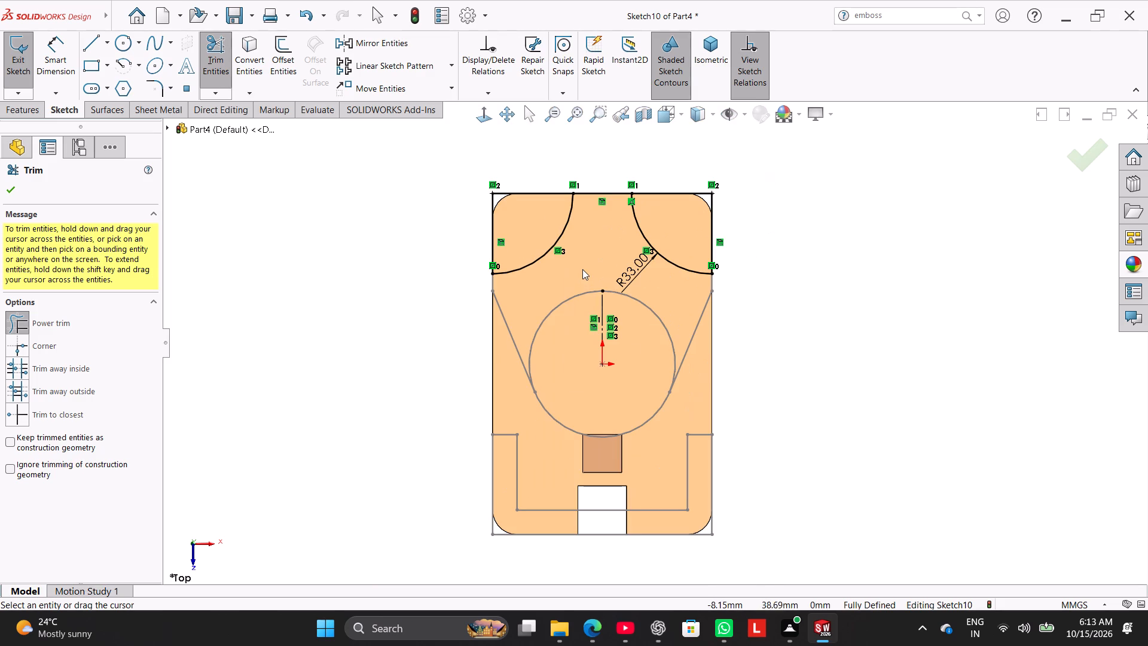
Trim the end line between the two 33 mm arcs, leaving two closed corner regions.
middle_click_drag(385, 281, 436, 312)
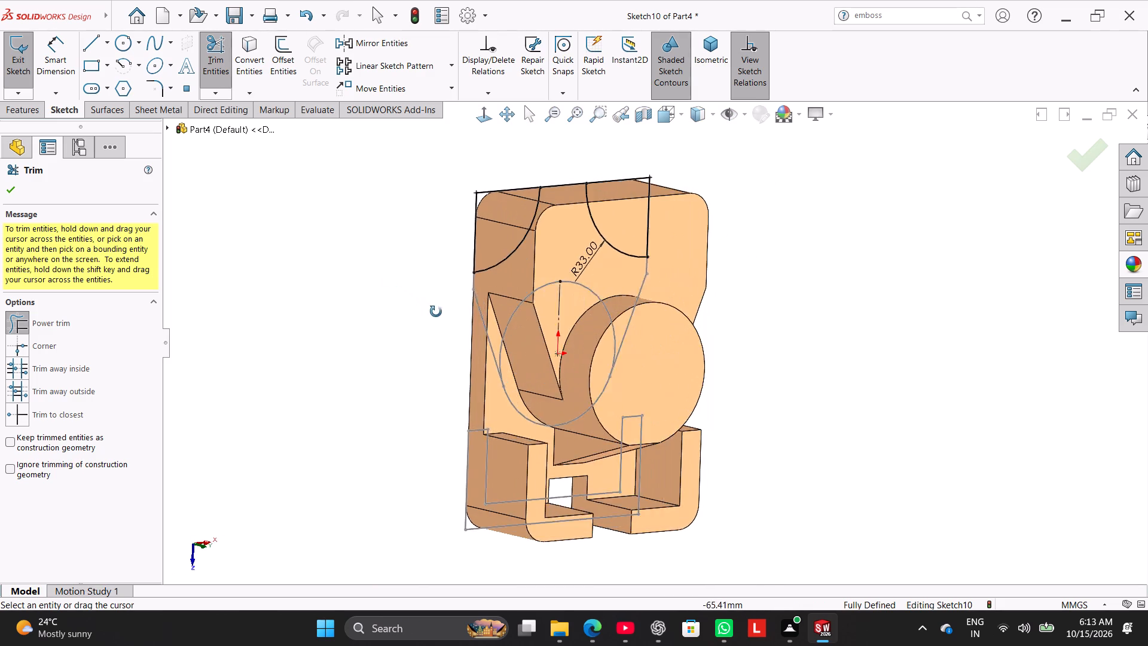
middle_click_drag(436, 312, 398, 275)
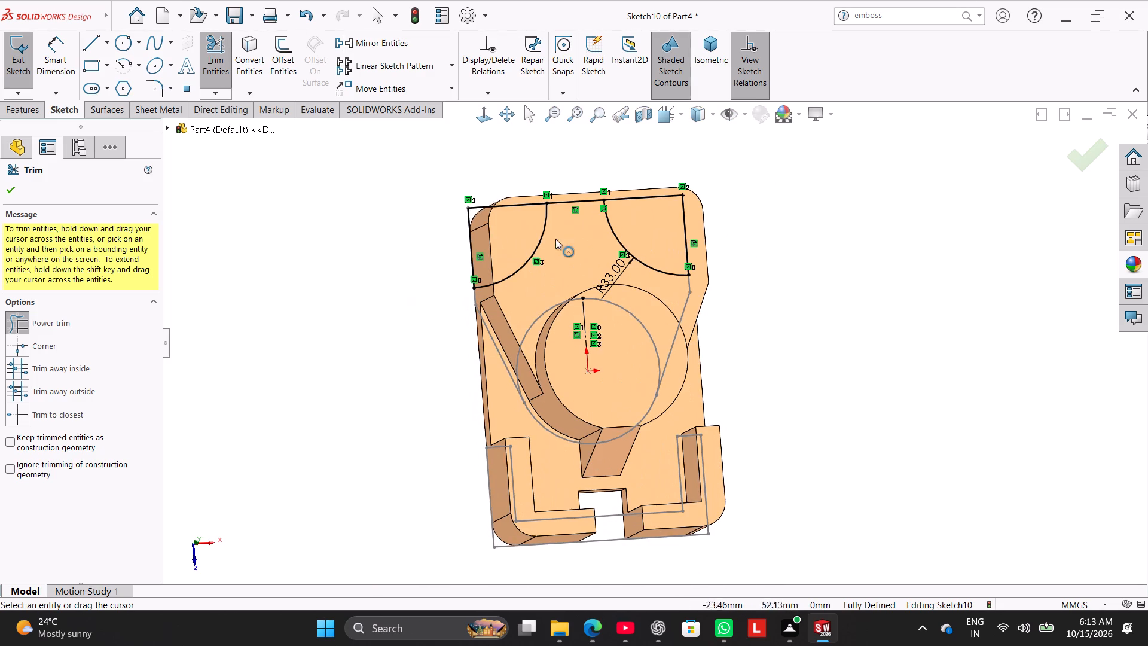
left_click_drag(581, 180, 581, 221)
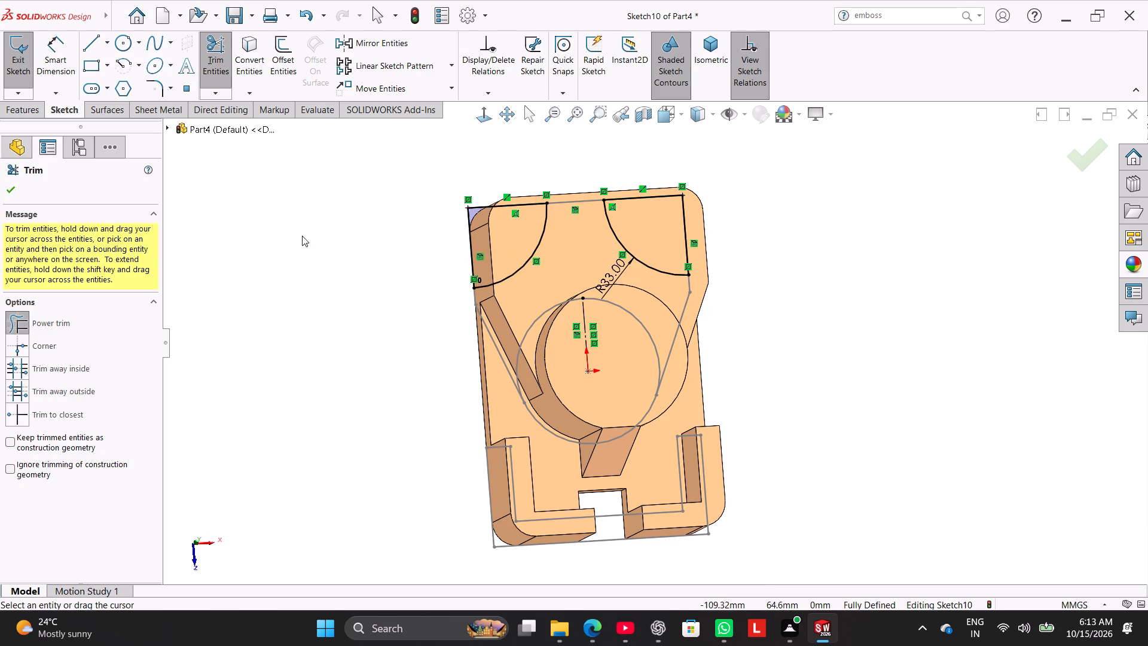
left_click(1, 190)
left_click(8, 190)
Hide Sketch2 and collapse its parent feature.
right_click(45, 358)
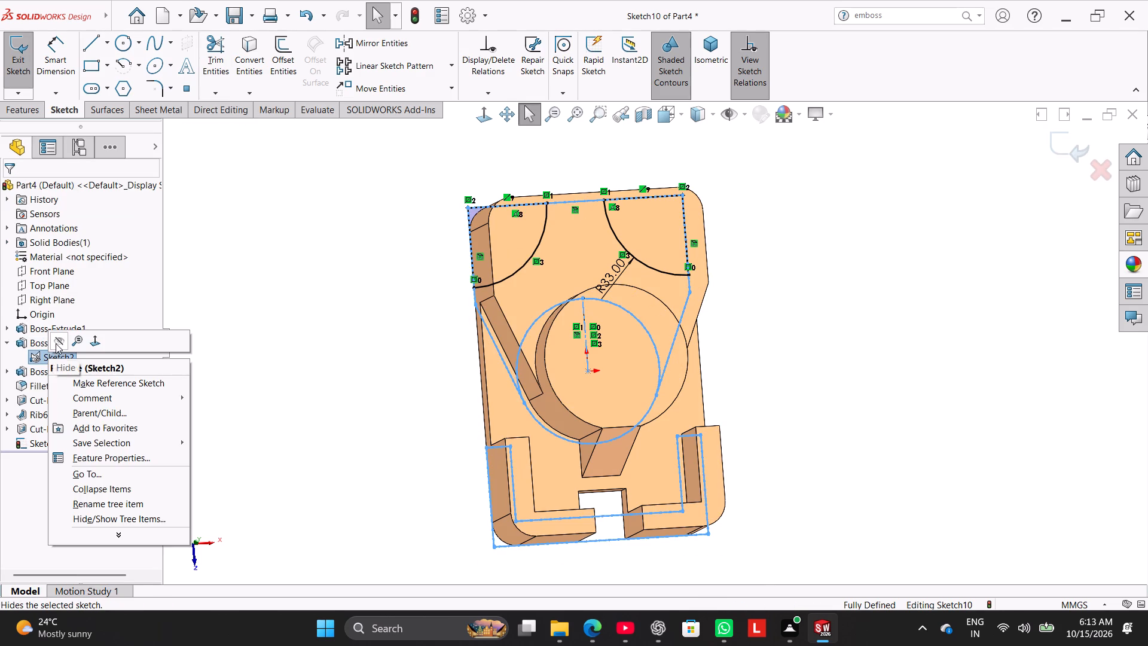
left_click(56, 343)
left_click(13, 340)
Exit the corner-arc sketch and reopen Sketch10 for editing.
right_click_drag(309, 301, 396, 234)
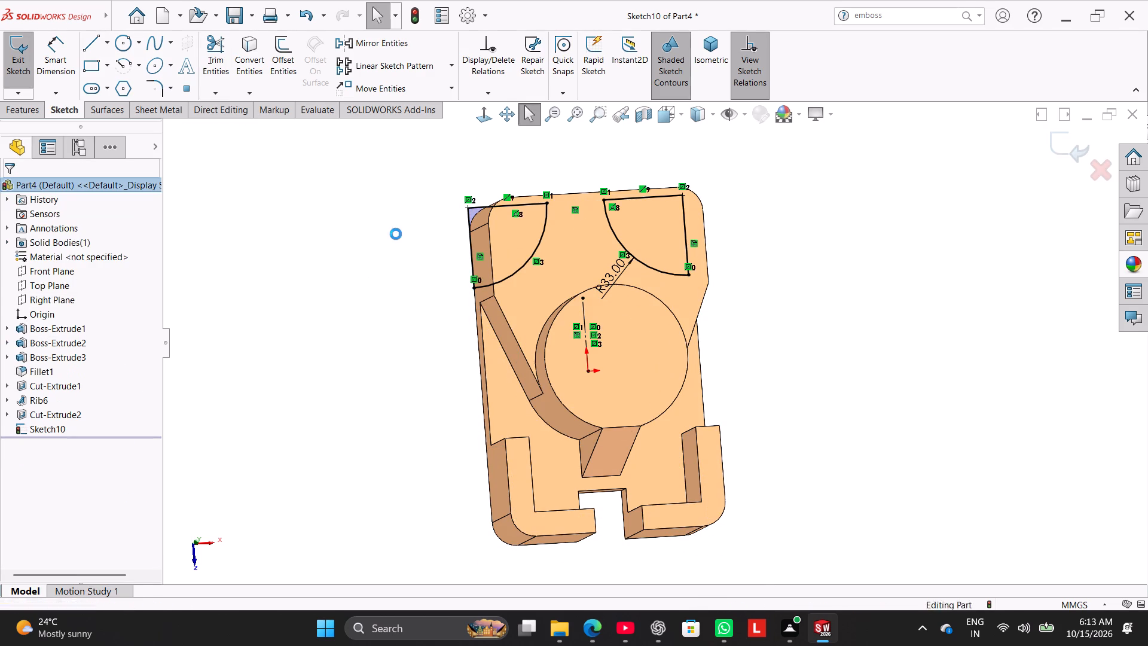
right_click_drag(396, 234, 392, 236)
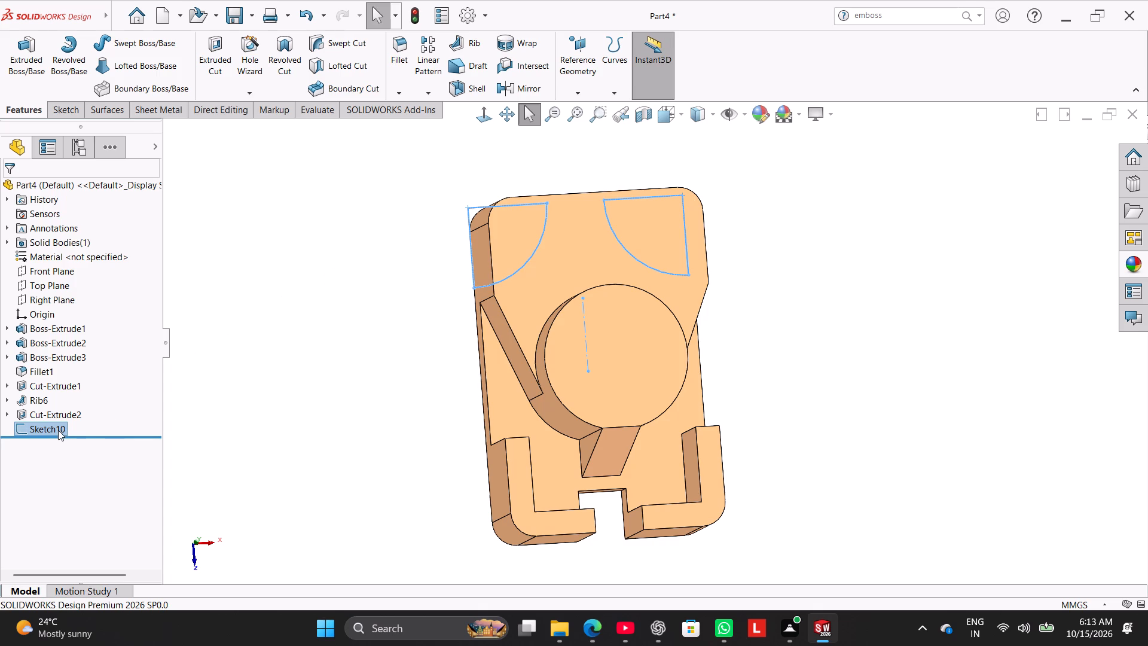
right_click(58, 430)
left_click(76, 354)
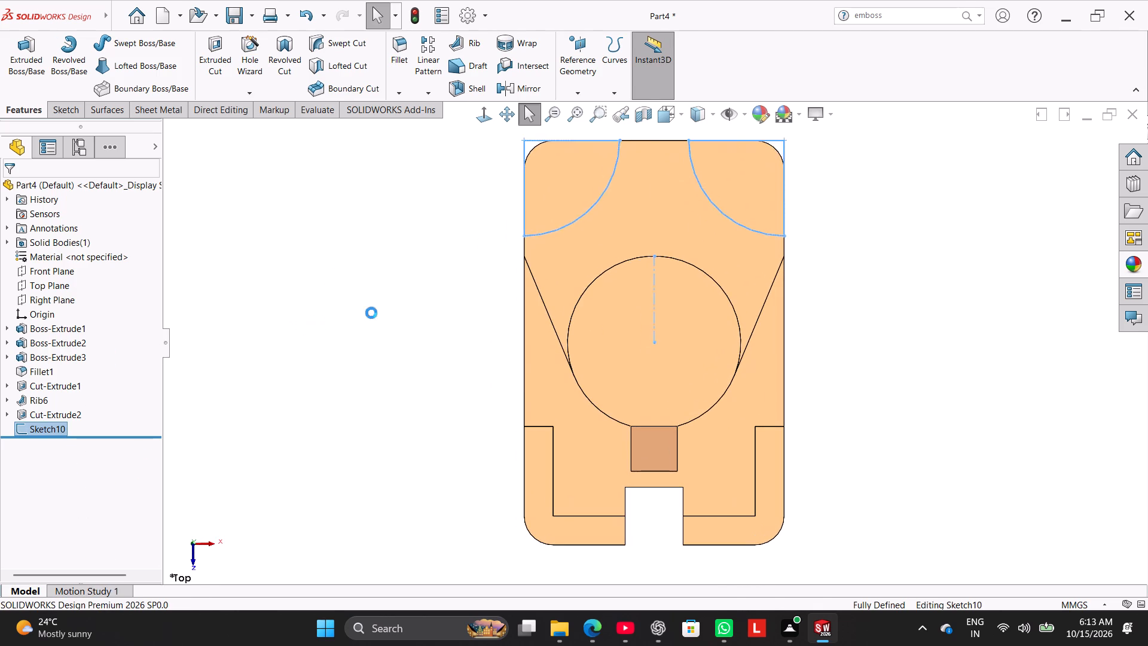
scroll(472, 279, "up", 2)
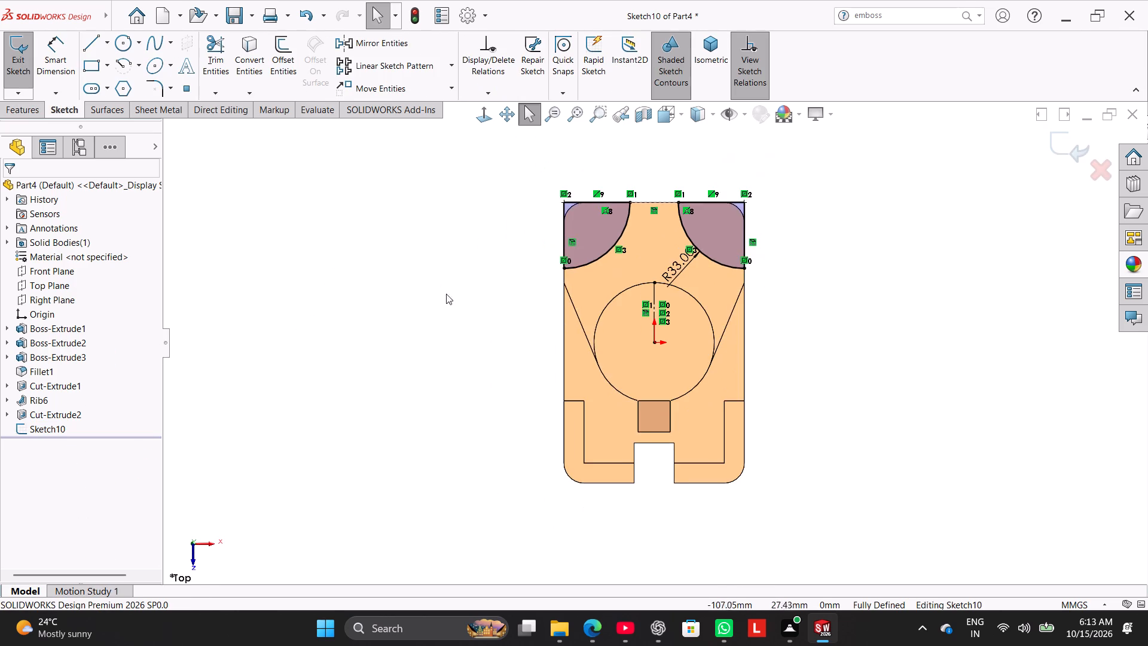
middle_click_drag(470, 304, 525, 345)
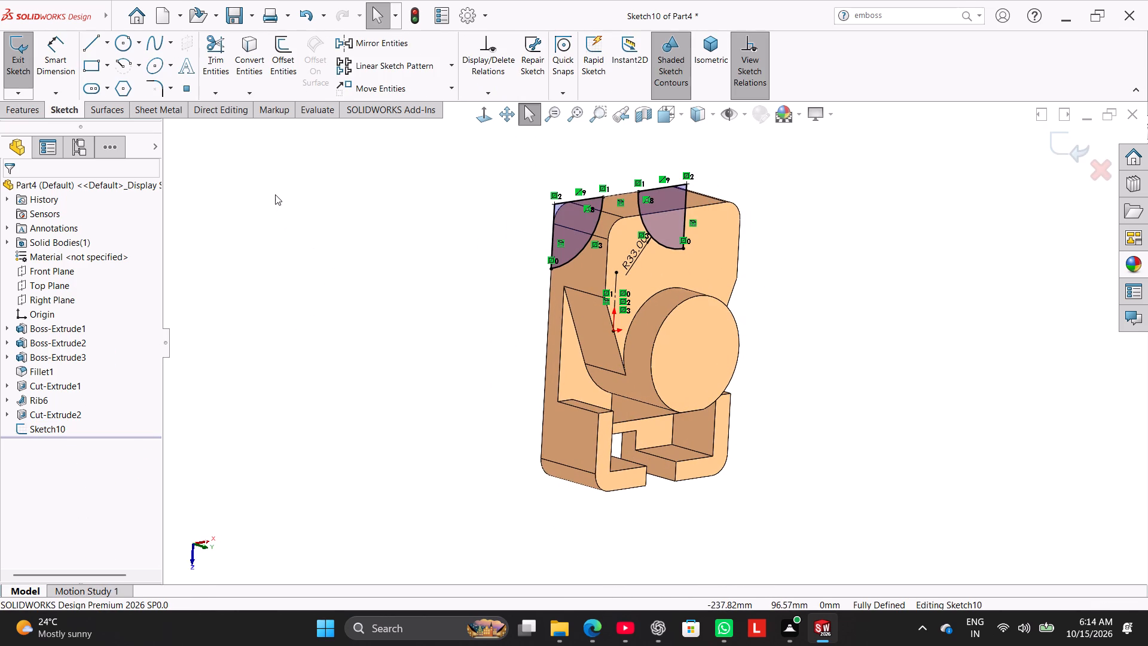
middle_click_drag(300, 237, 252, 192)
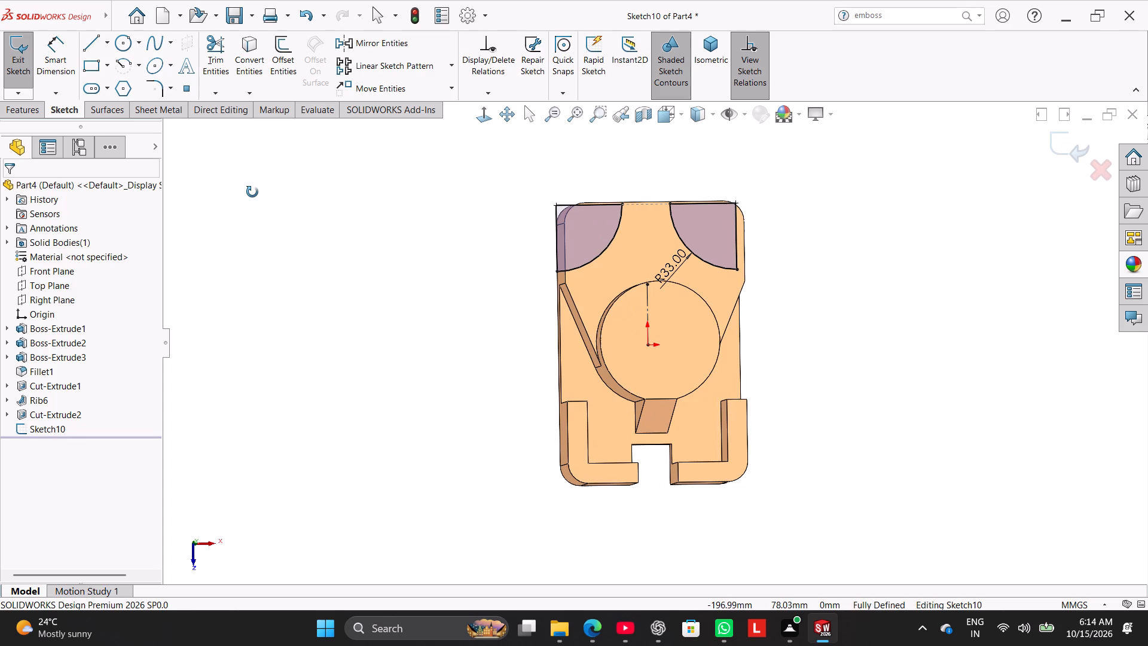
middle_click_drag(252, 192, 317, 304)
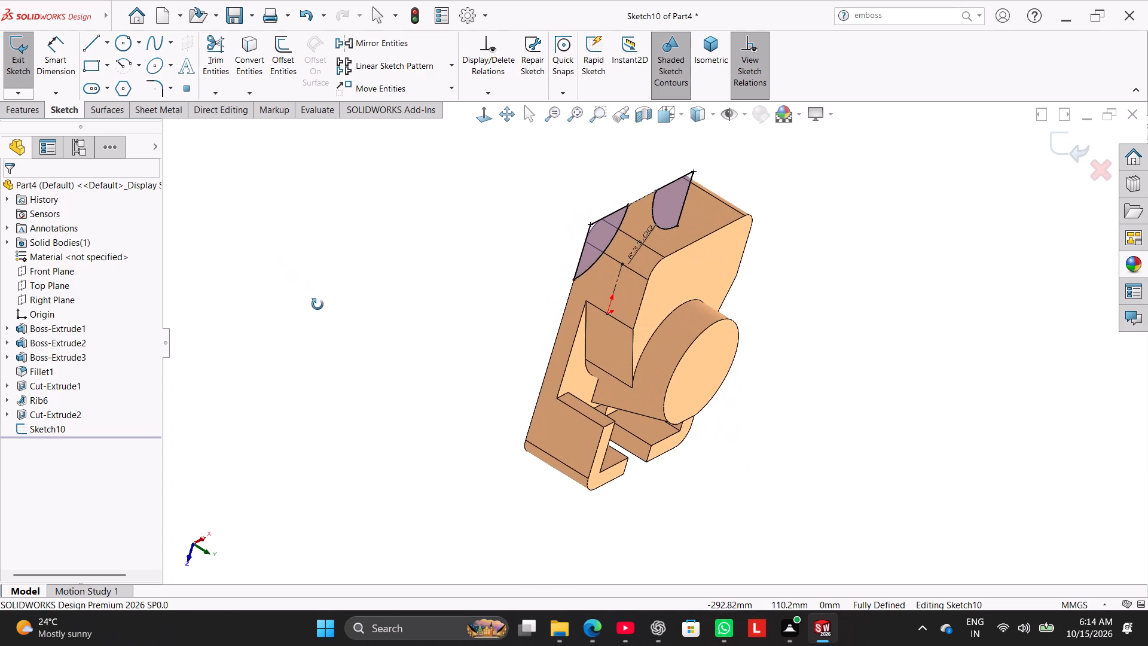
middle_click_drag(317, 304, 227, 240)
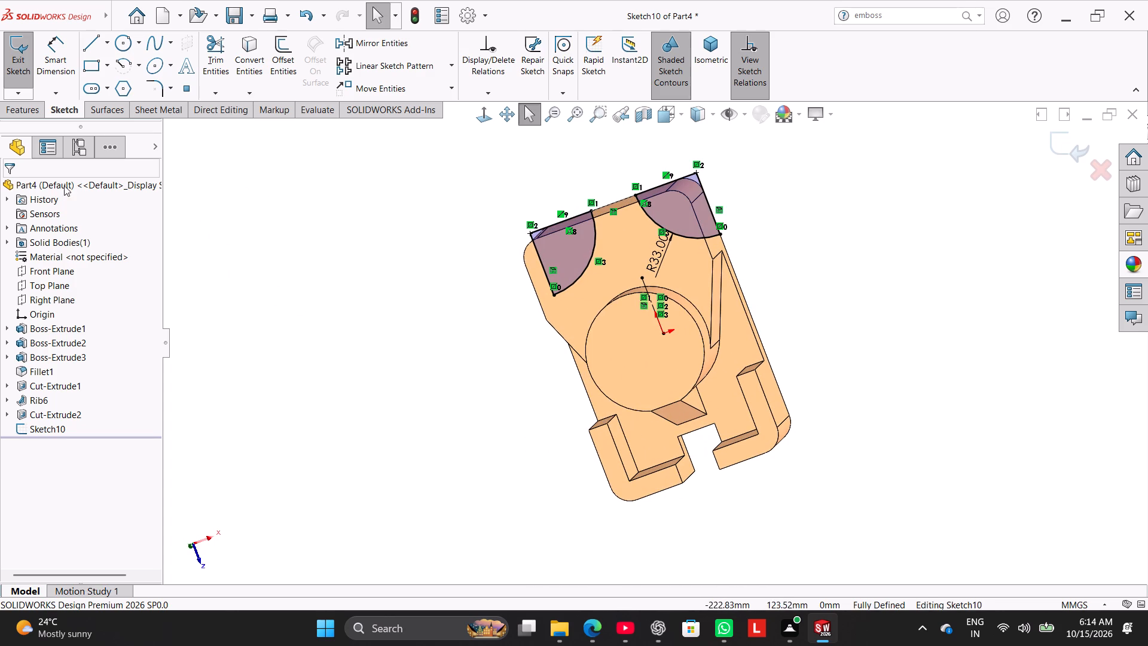
Start an Extruded Cut of the two corner regions, beginning at a 10 mm offset from the sketch plane toward the body.
left_click(30, 115)
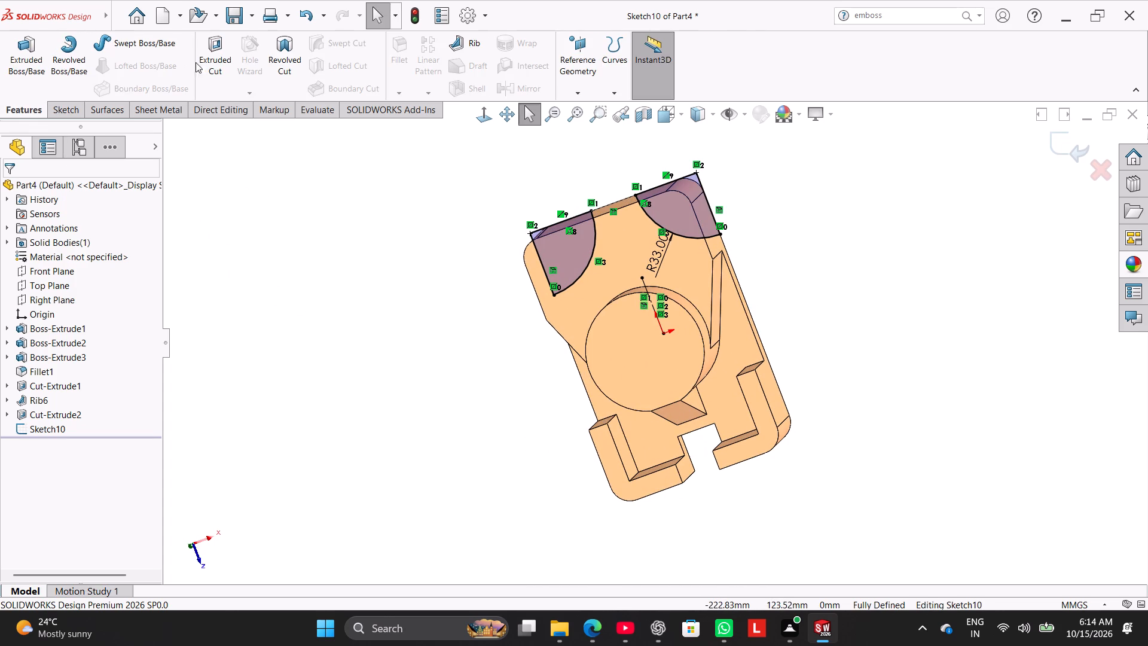
left_click(218, 62)
middle_click_drag(363, 291, 337, 266)
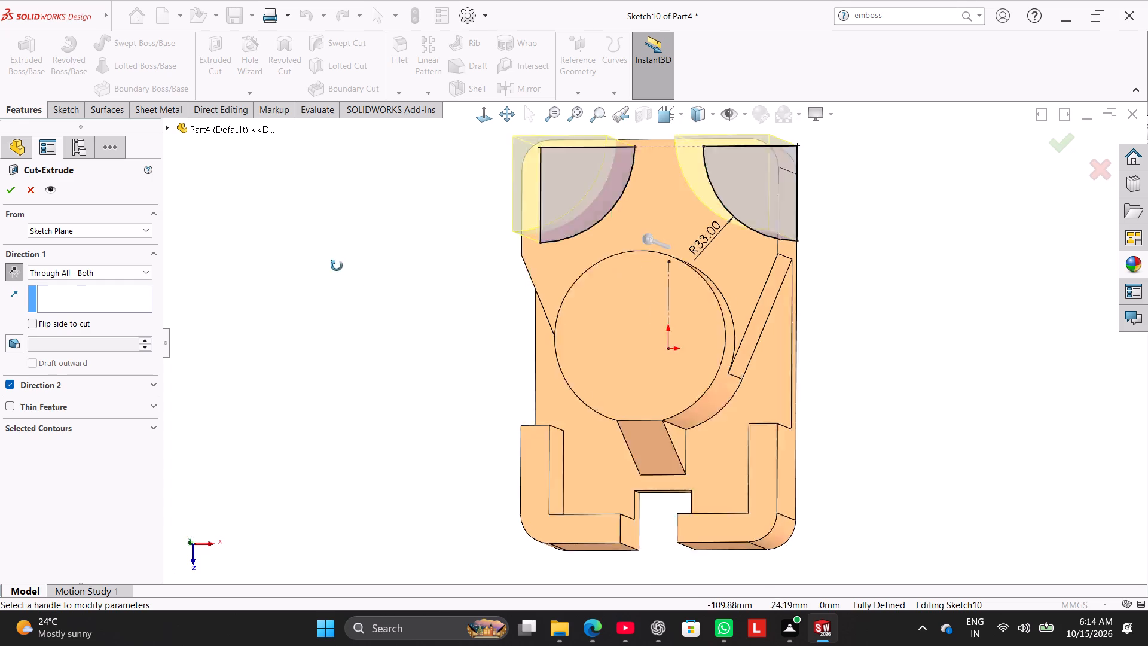
middle_click_drag(337, 266, 250, 179)
middle_click_drag(346, 261, 280, 356)
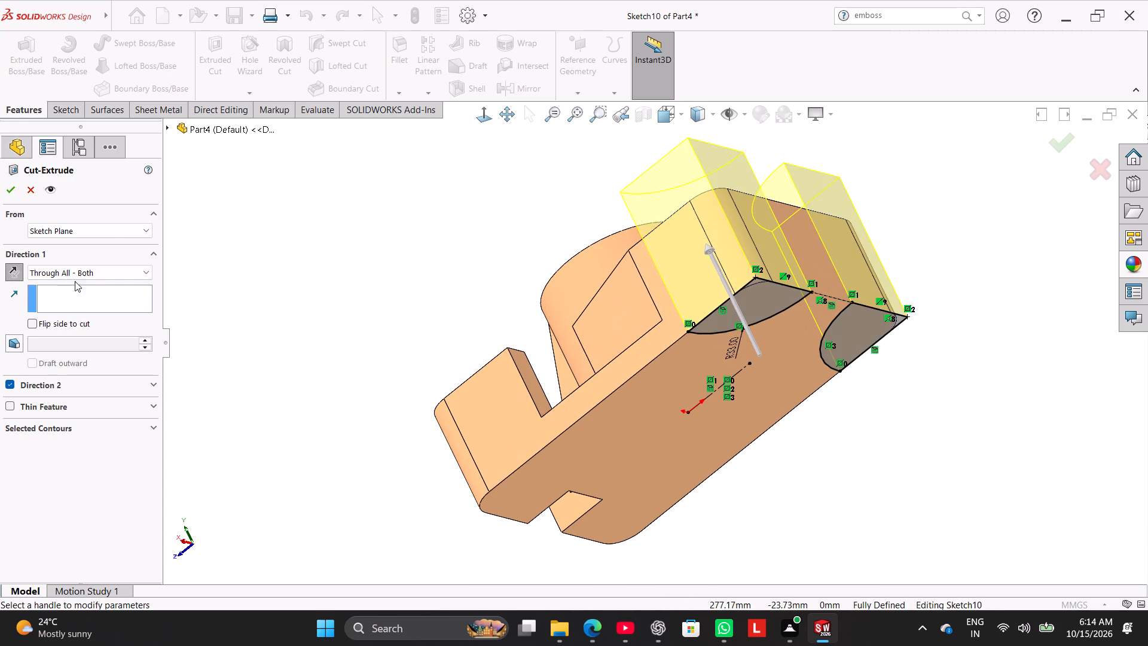
left_click(111, 233)
left_click(108, 275)
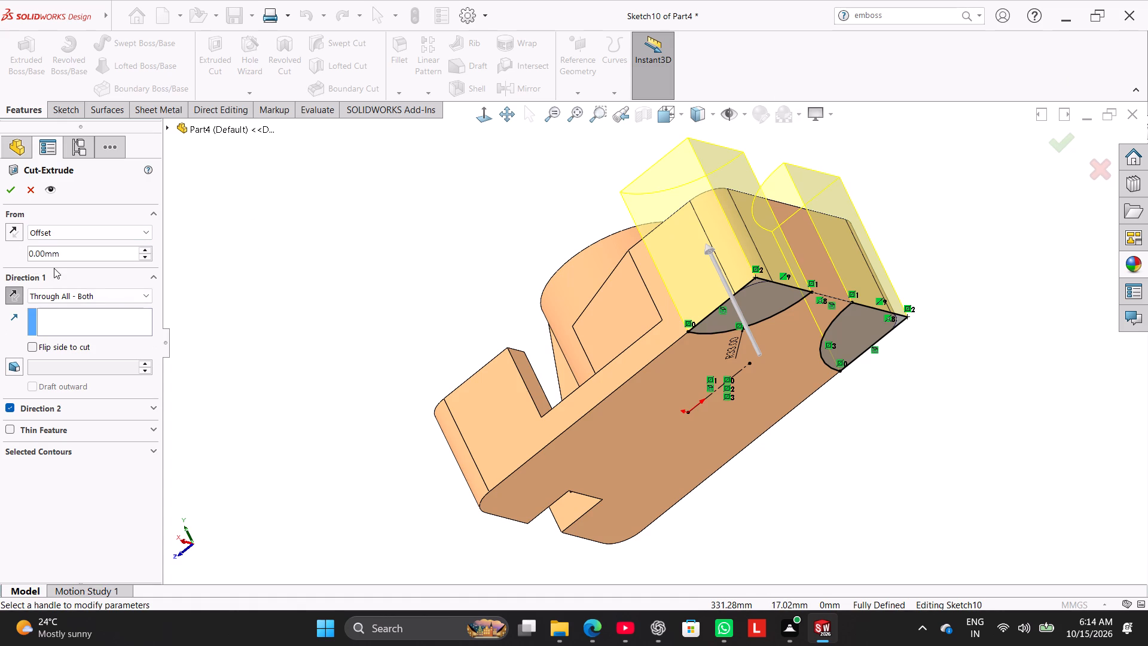
left_click(69, 261)
double_click(71, 258)
type("10")
key("Return")
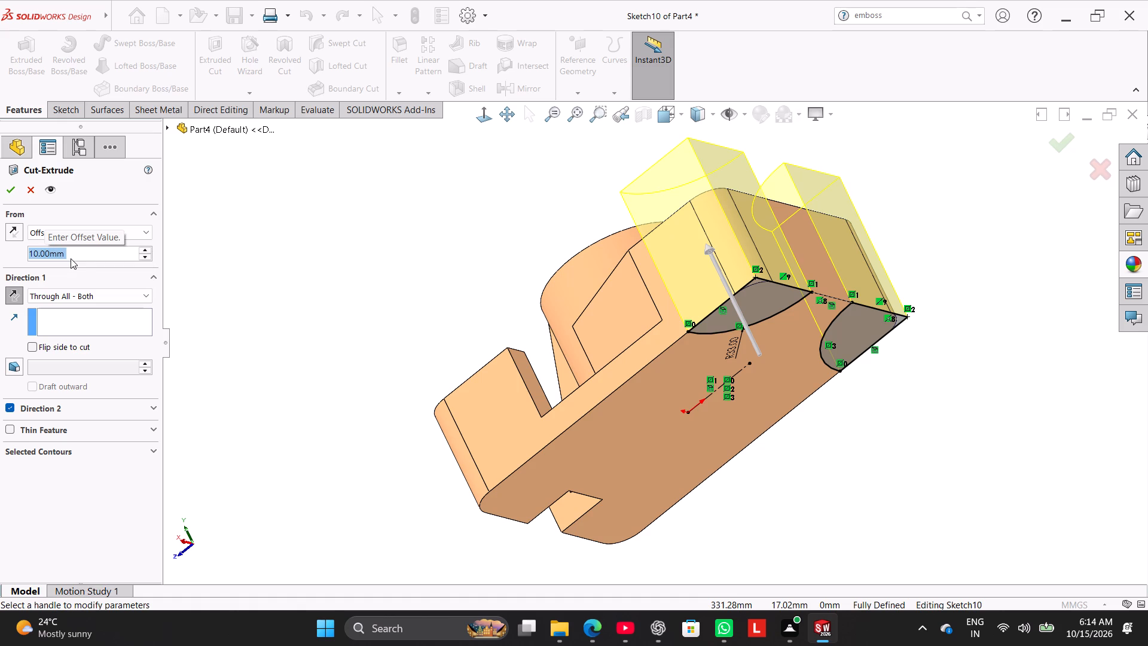
left_click(14, 234)
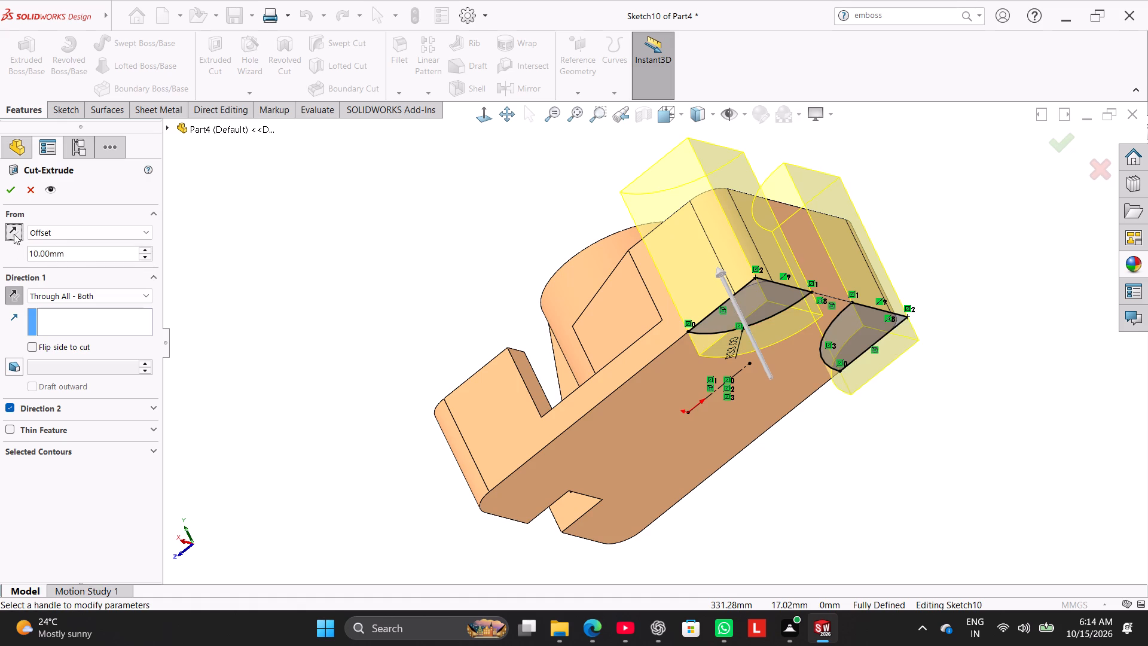
left_click(14, 234)
Set the corner cut's first direction to Blind with a depth of 20 mm.
middle_click_drag(245, 297, 267, 352)
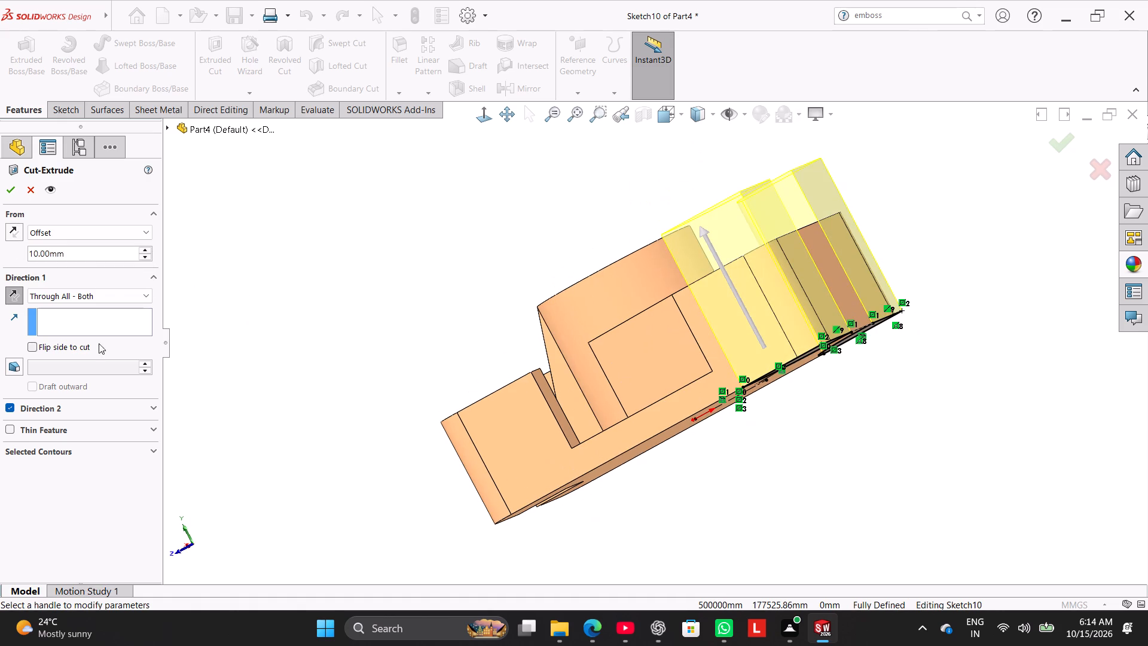
left_click(100, 304)
left_click(100, 301)
left_click(99, 307)
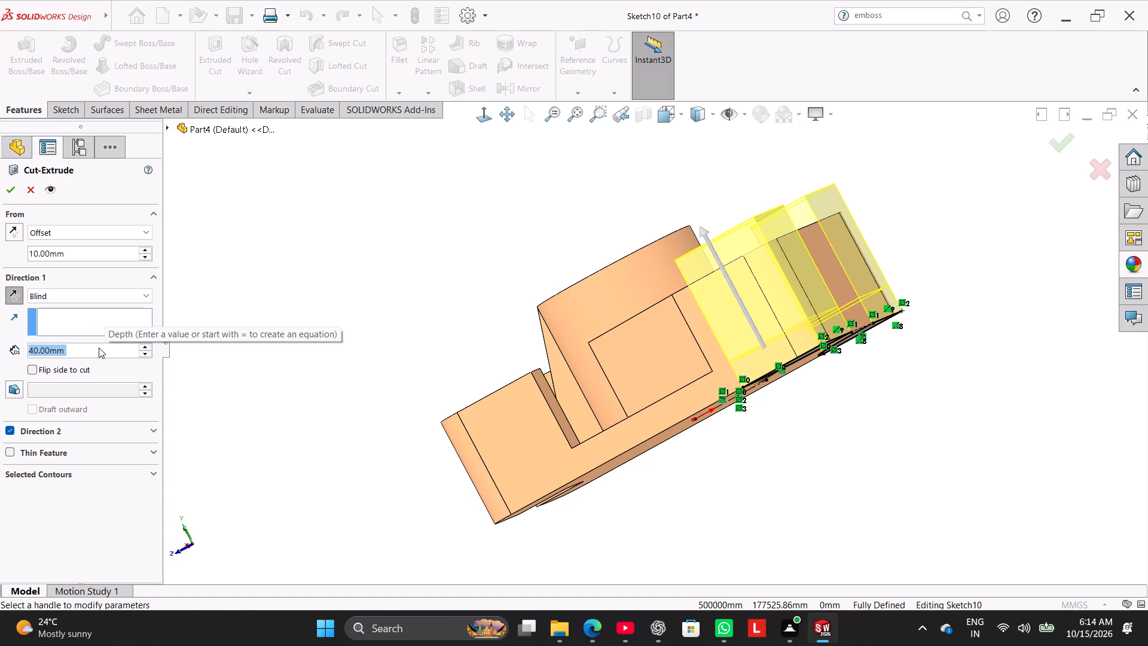
type("20")
key("Return")
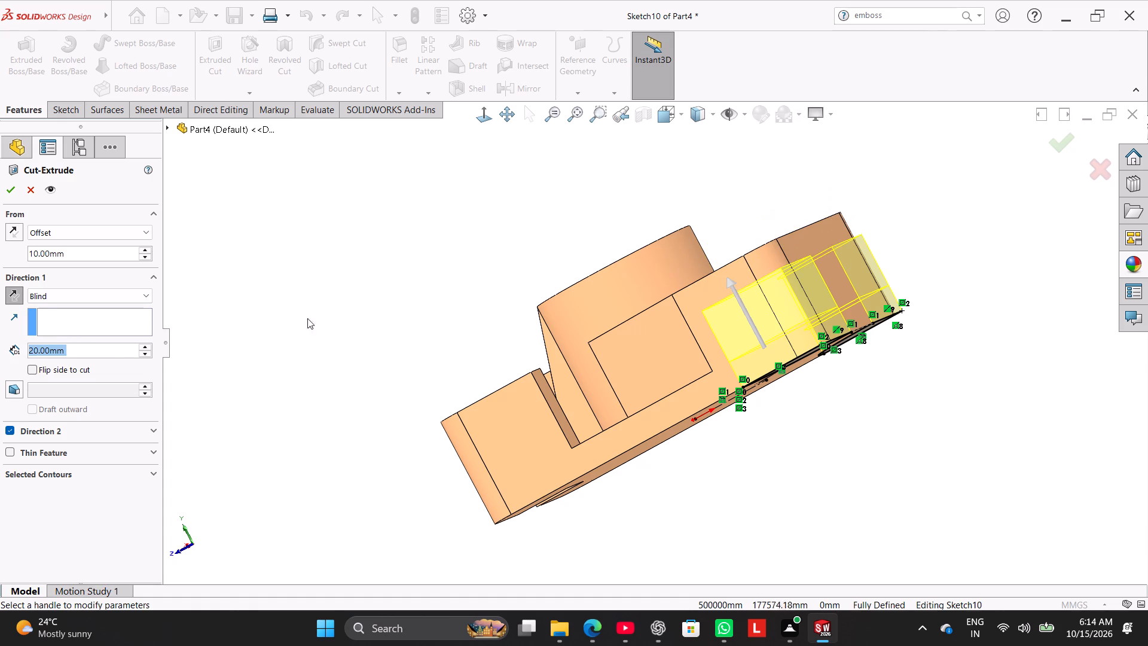
Remove the second direction, point the first direction upward into the tangent block, and complete the Extruded Cut.
middle_click_drag(317, 318, 314, 335)
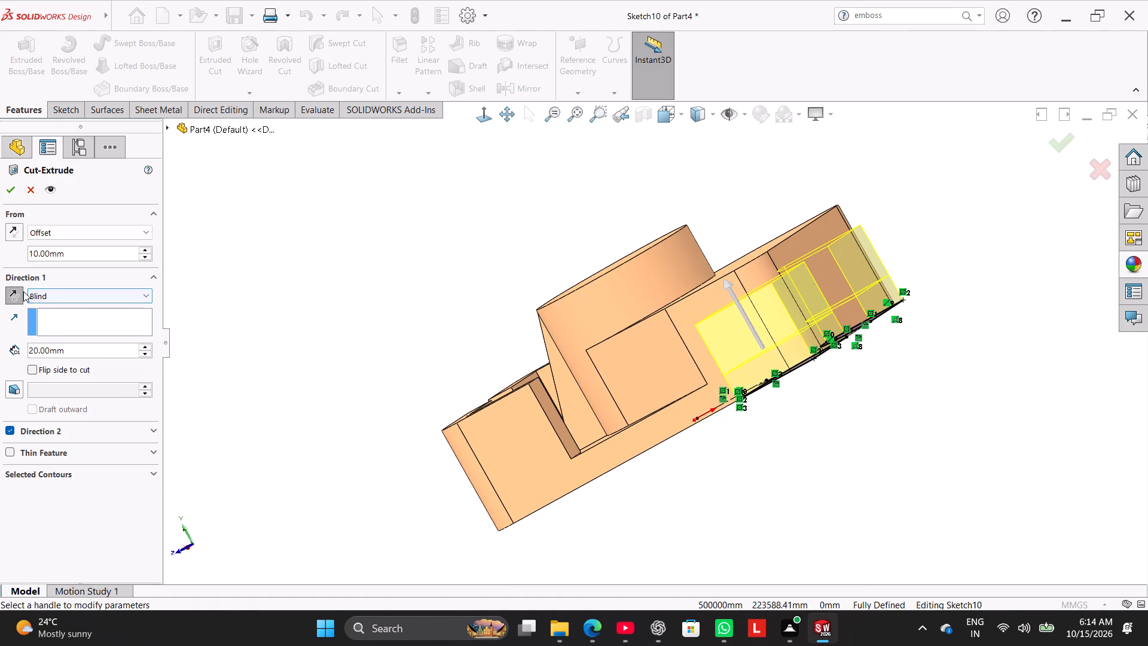
left_click(17, 291)
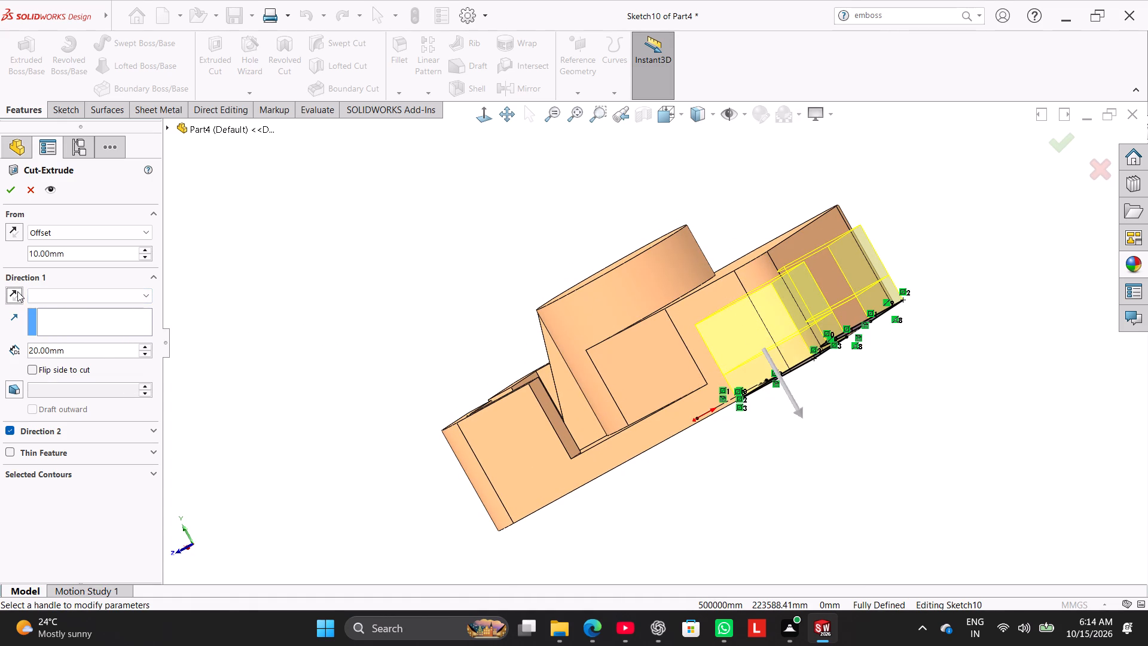
left_click(11, 426)
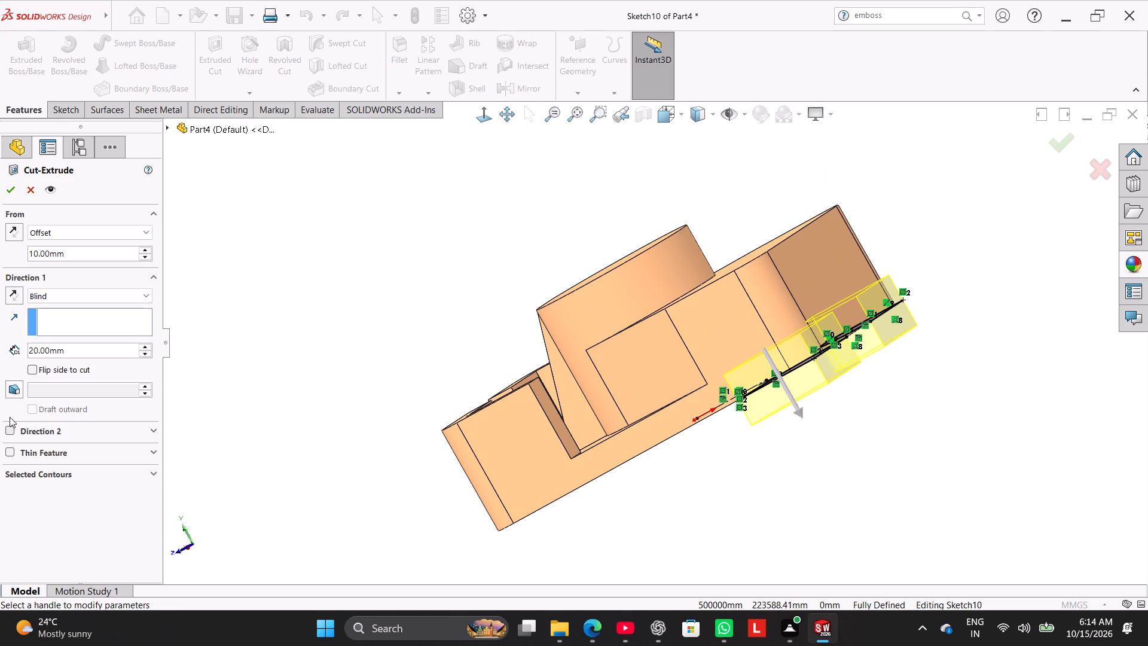
left_click(11, 299)
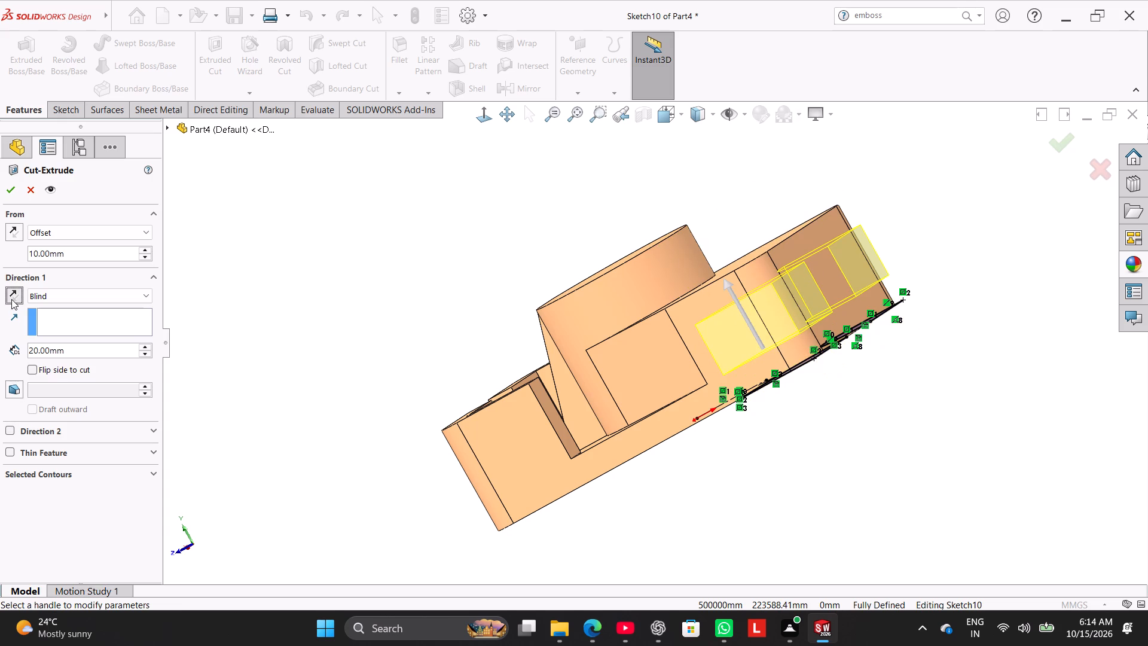
left_click(11, 299)
left_click(11, 299)
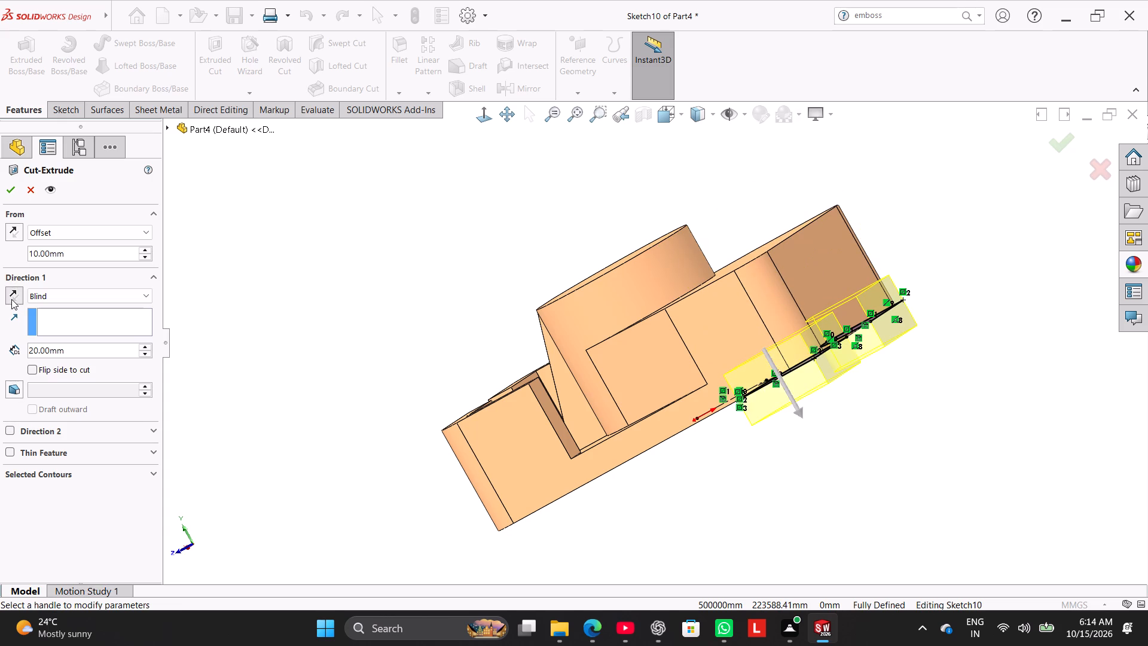
left_click(11, 197)
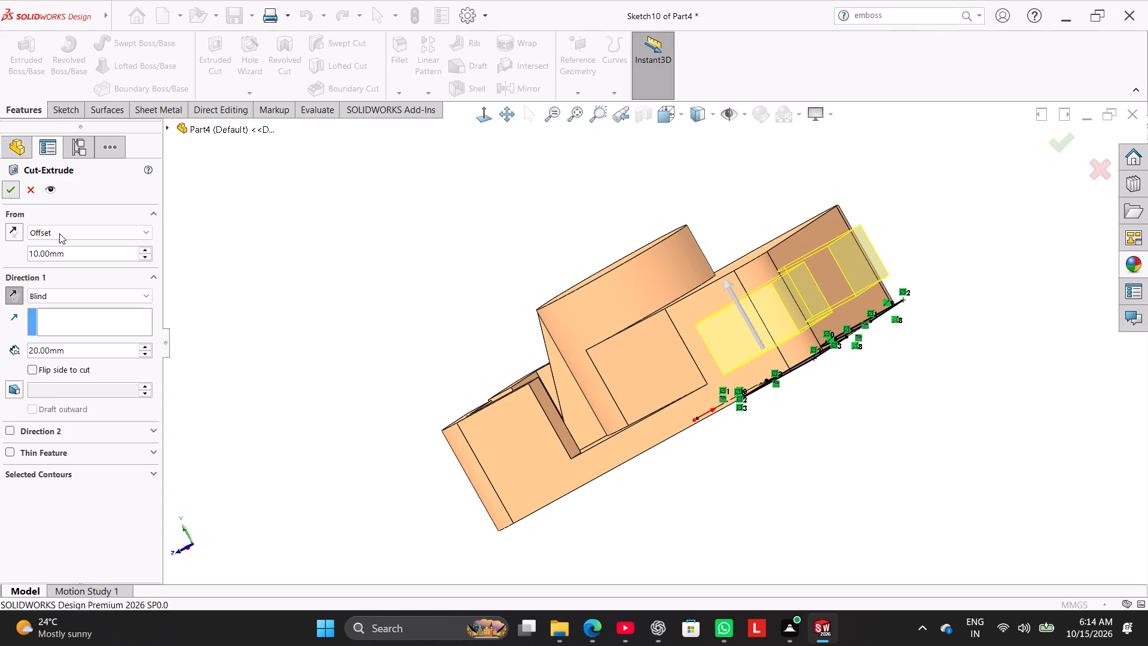
left_click(228, 266)
middle_click_drag(274, 309, 301, 335)
right_click_drag(304, 364, 468, 260)
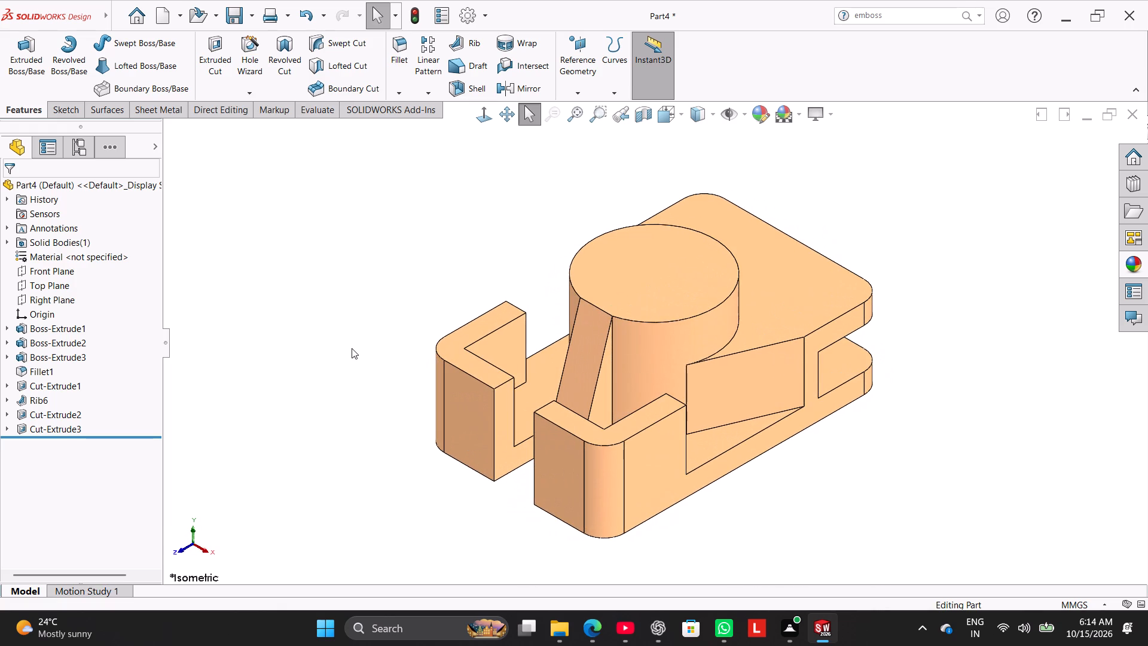
middle_click_drag(404, 337, 283, 447)
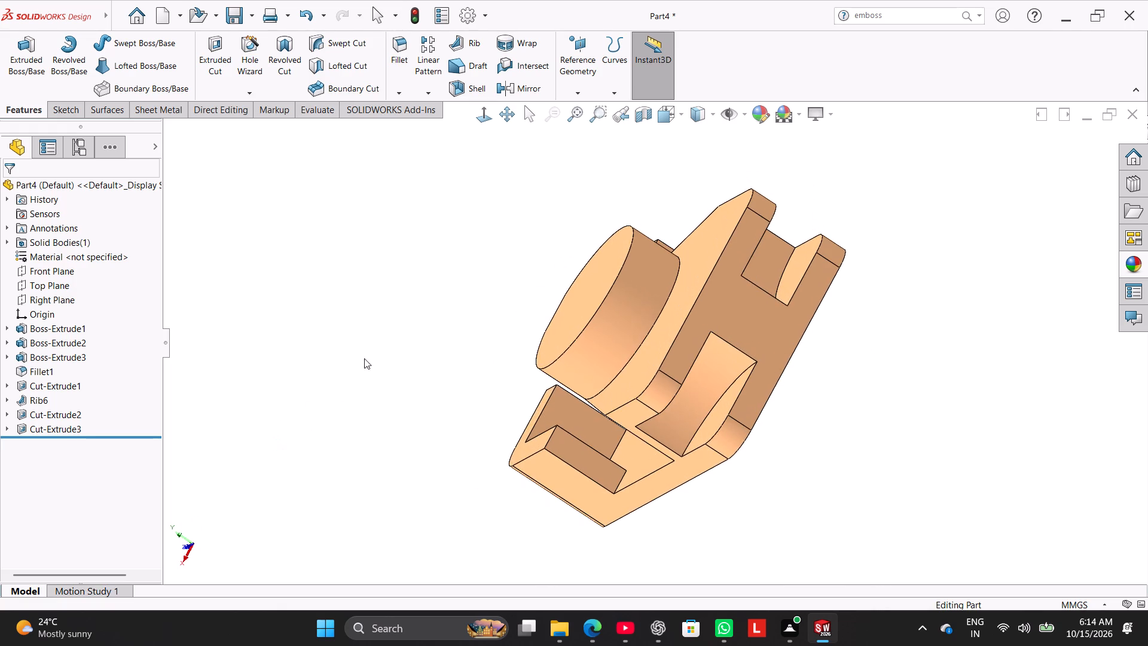
right_click_drag(368, 355, 404, 311)
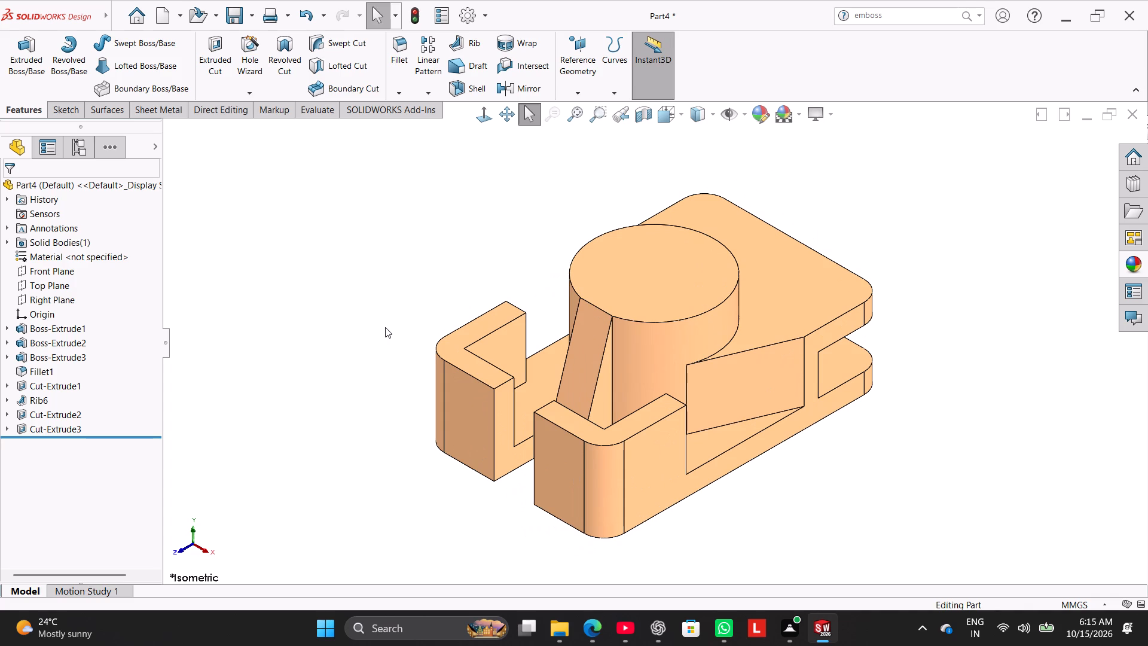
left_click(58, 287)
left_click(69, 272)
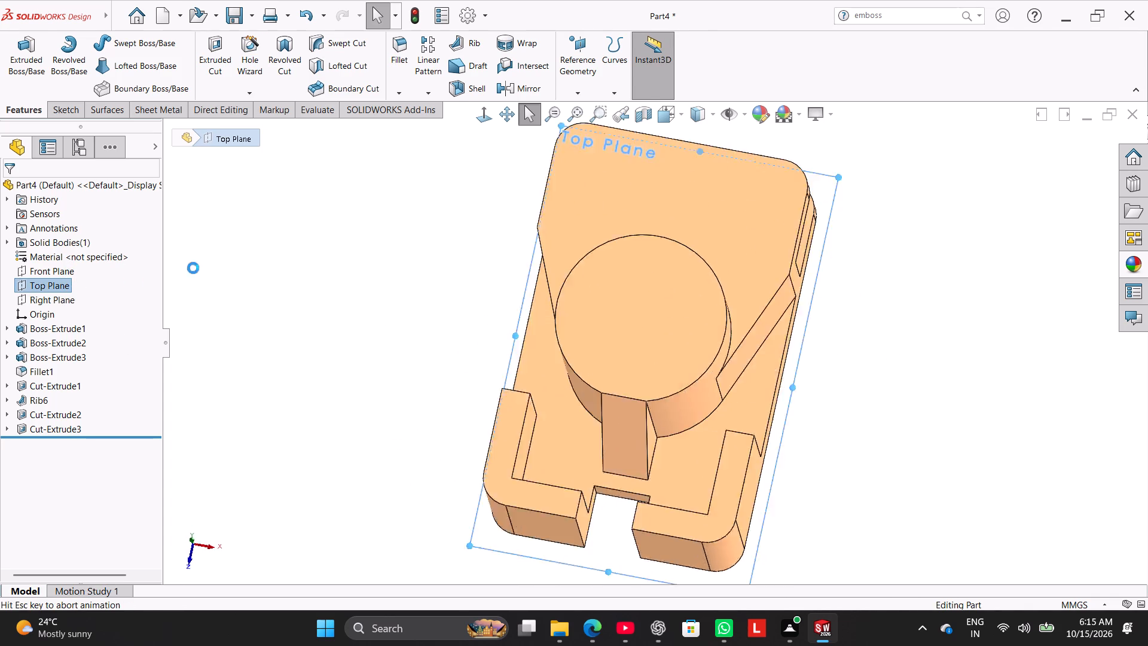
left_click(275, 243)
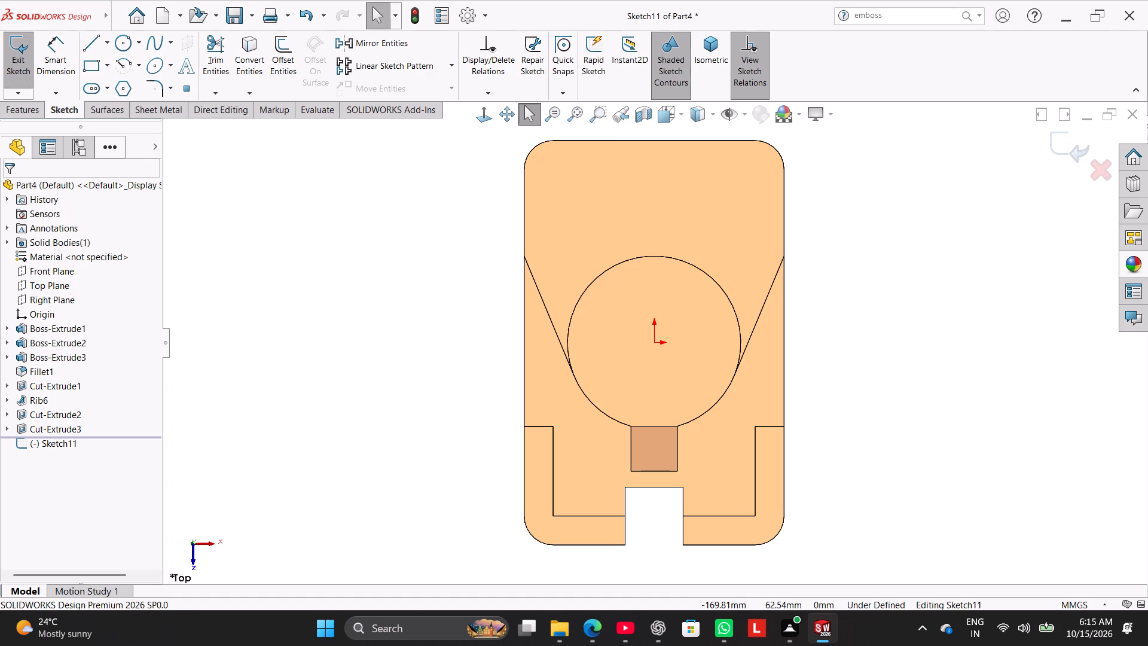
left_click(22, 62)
Start a Hole Wizard hole as an ISO dowel hole, size Ø16.0, with a Through All end condition.
left_click(248, 70)
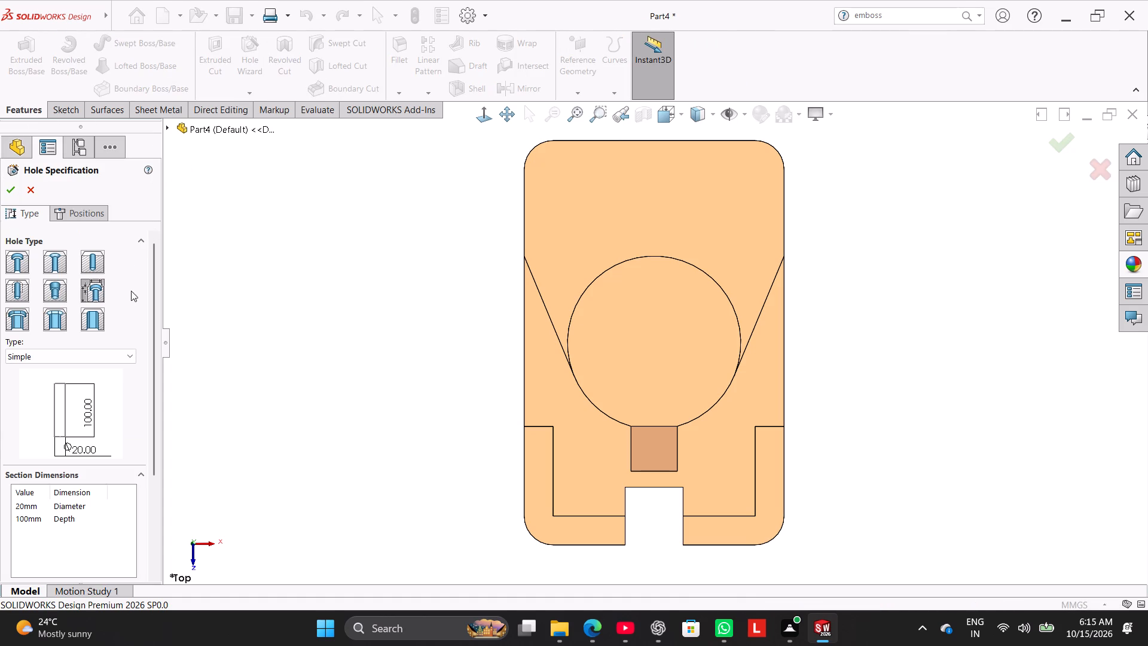
left_click(87, 257)
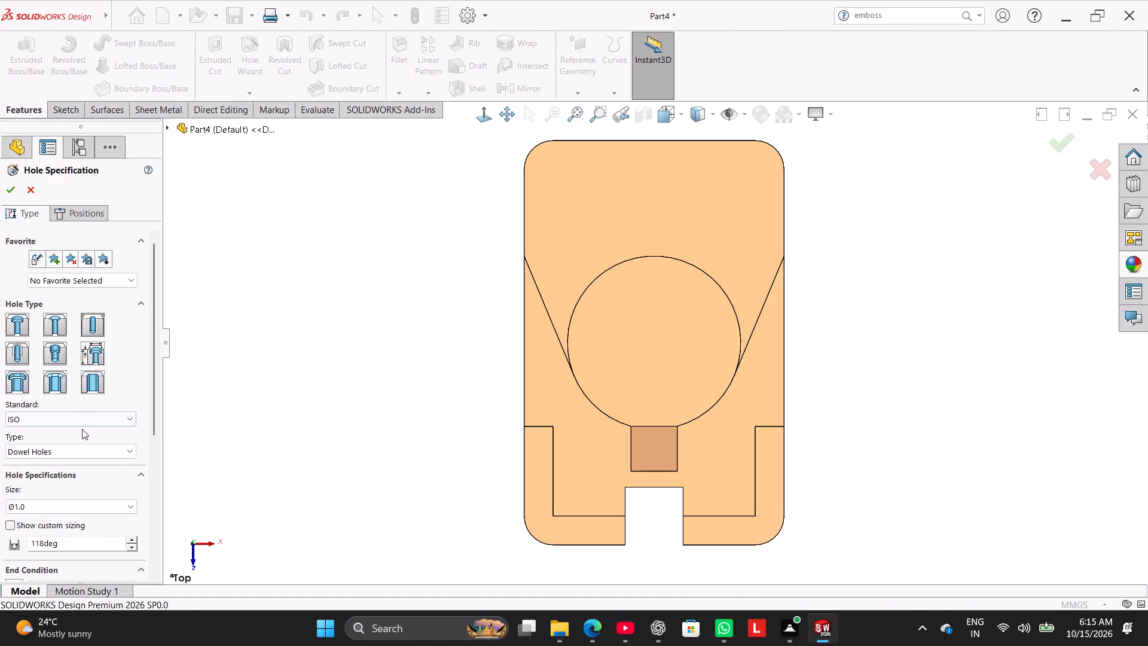
left_click(78, 505)
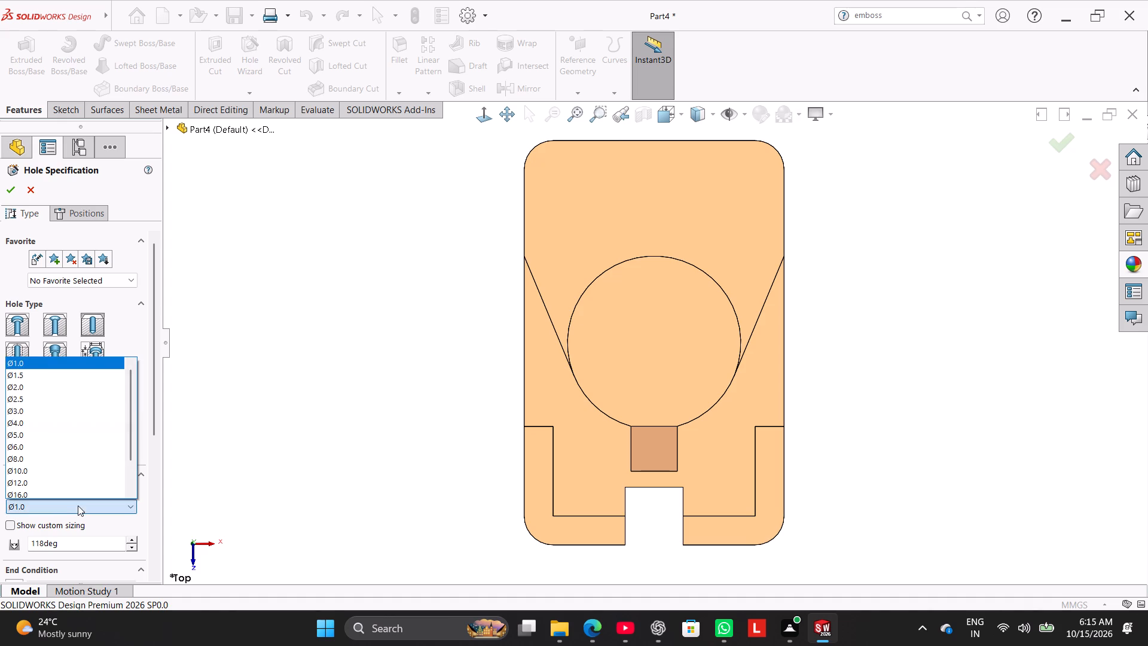
left_click(80, 462)
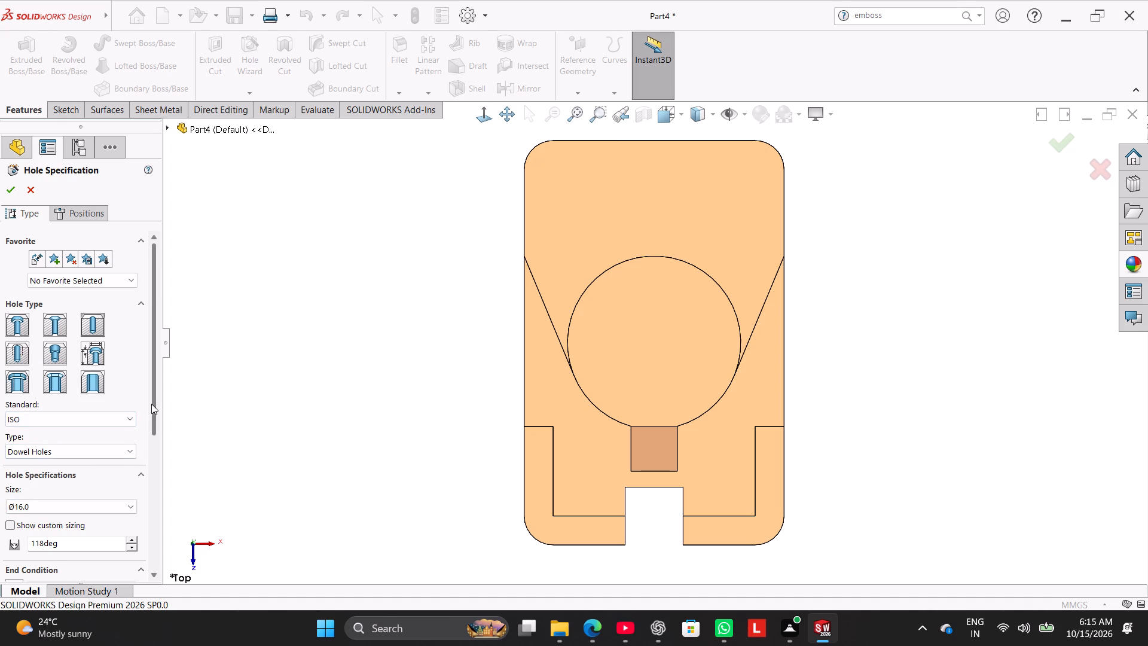
left_click_drag(152, 403, 166, 484)
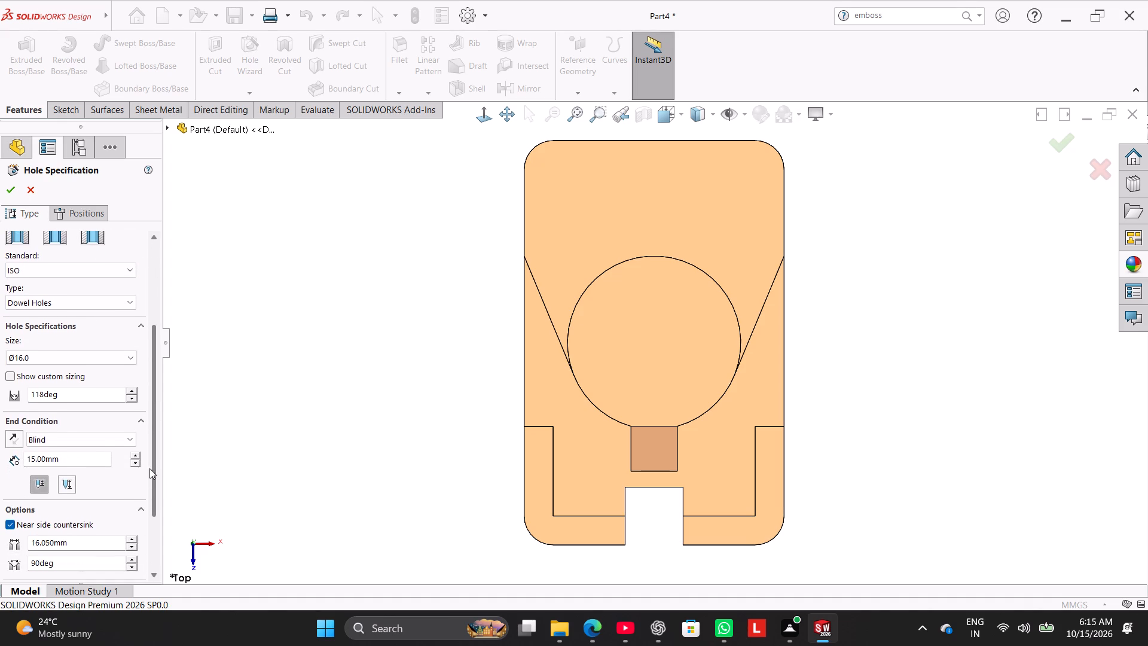
left_click(123, 439)
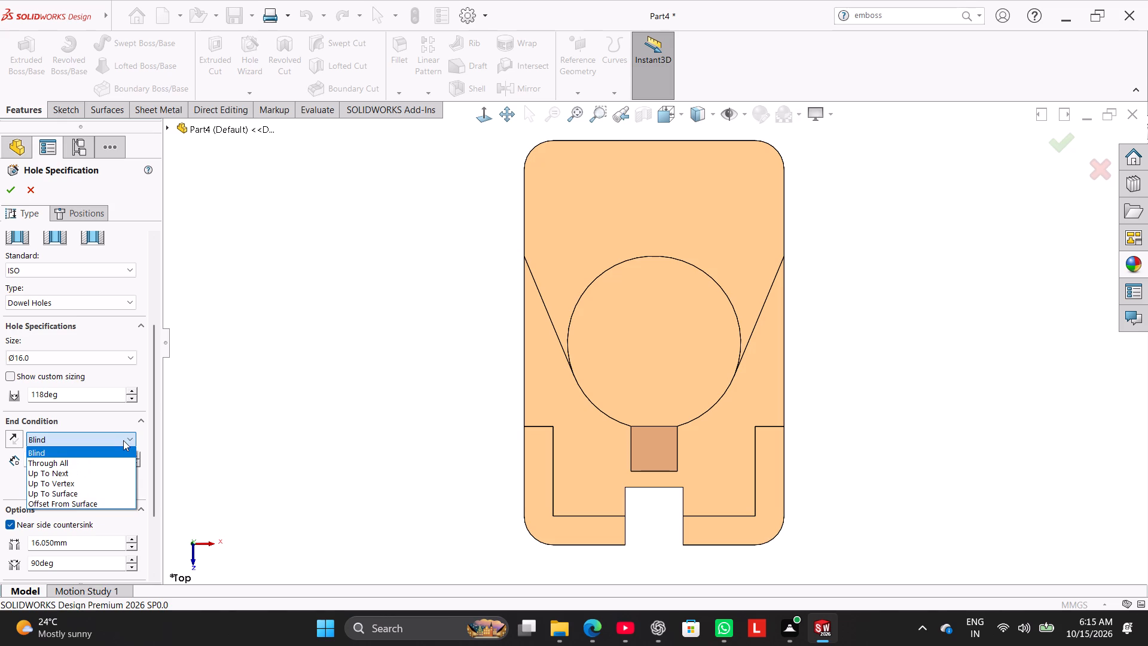
left_click(112, 462)
left_click_drag(151, 413, 165, 232)
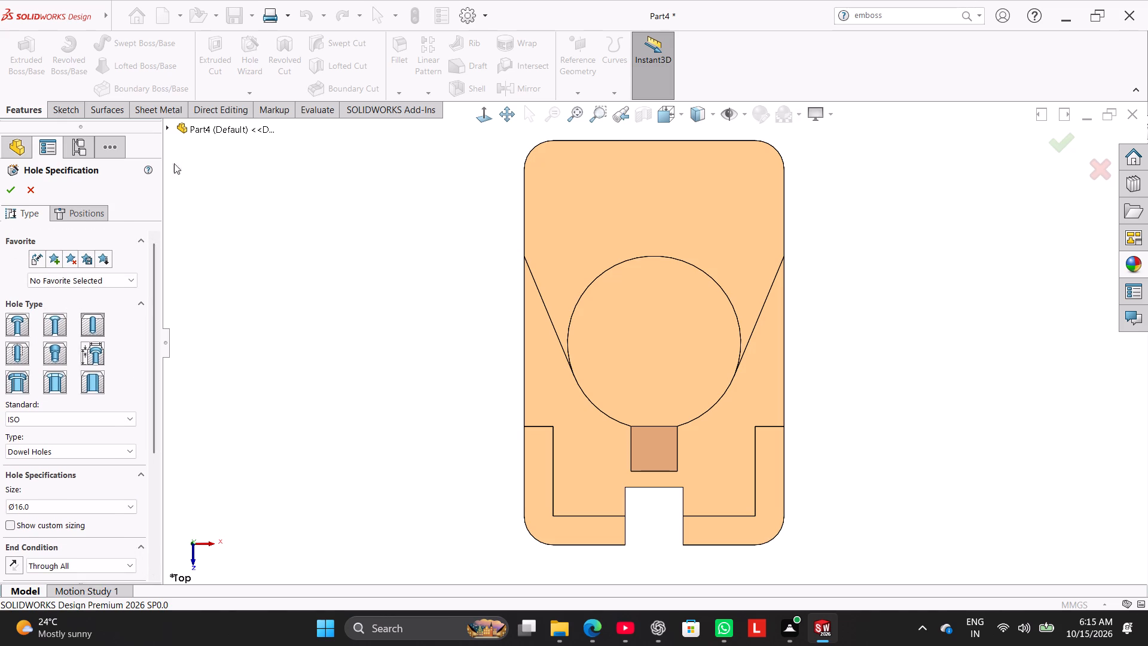
Place the hole on the tangent block's top face and dimension its centre 20 mm from the block's straight end edge.
left_click(100, 215)
left_click(636, 173)
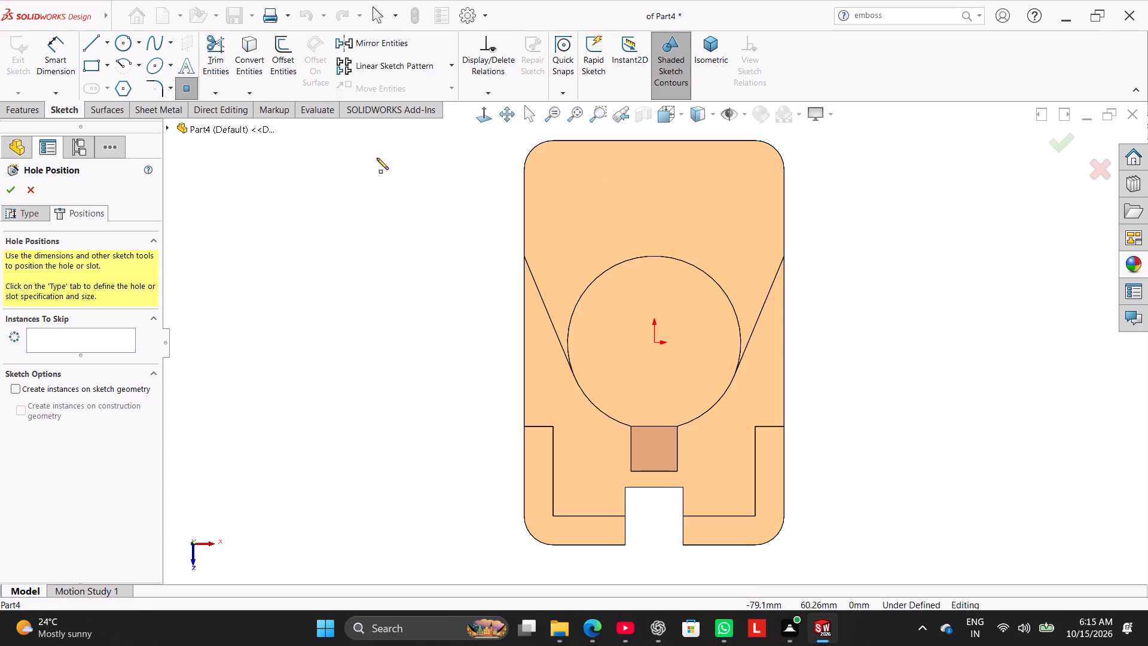
left_click(652, 184)
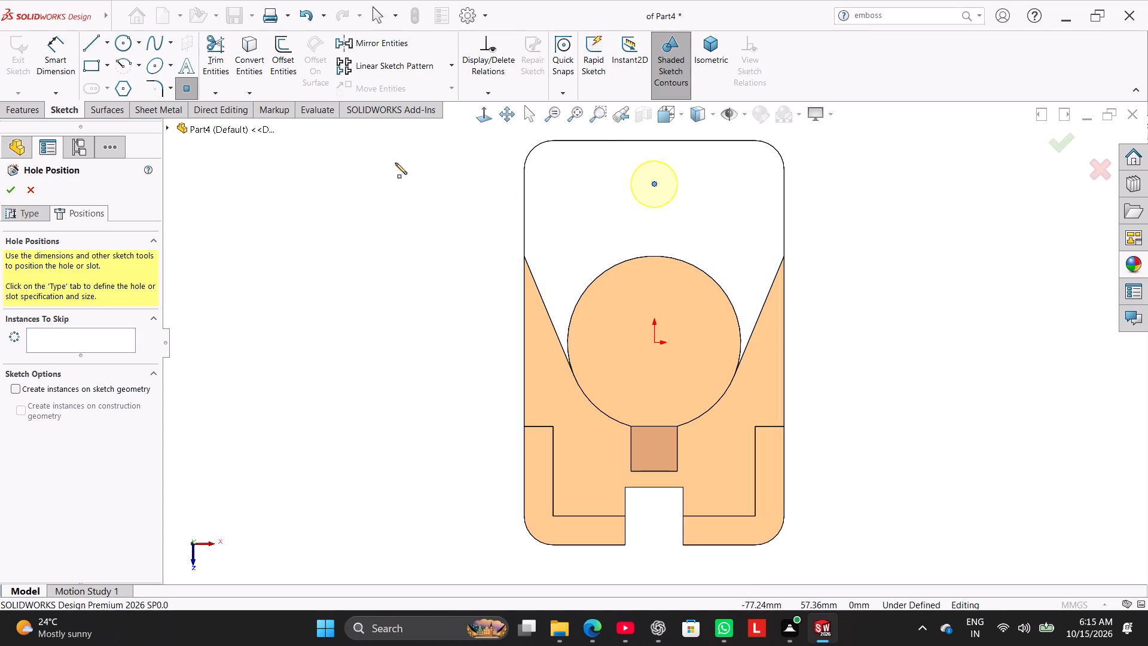
left_click(62, 48)
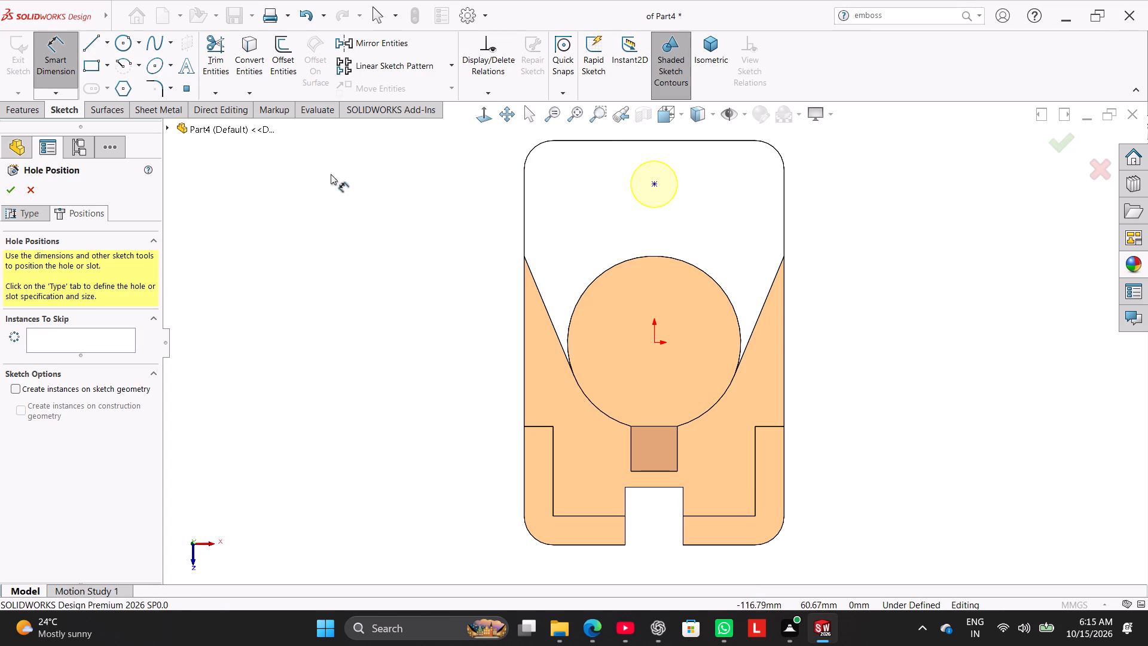
left_click(651, 184)
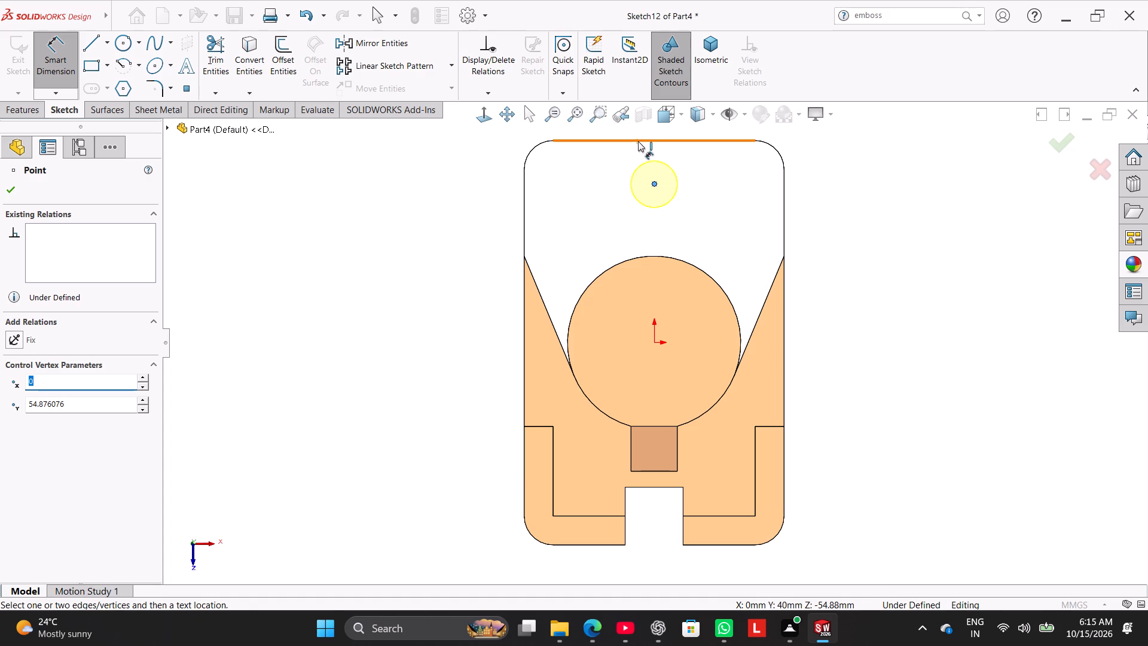
left_click(638, 141)
left_click(506, 164)
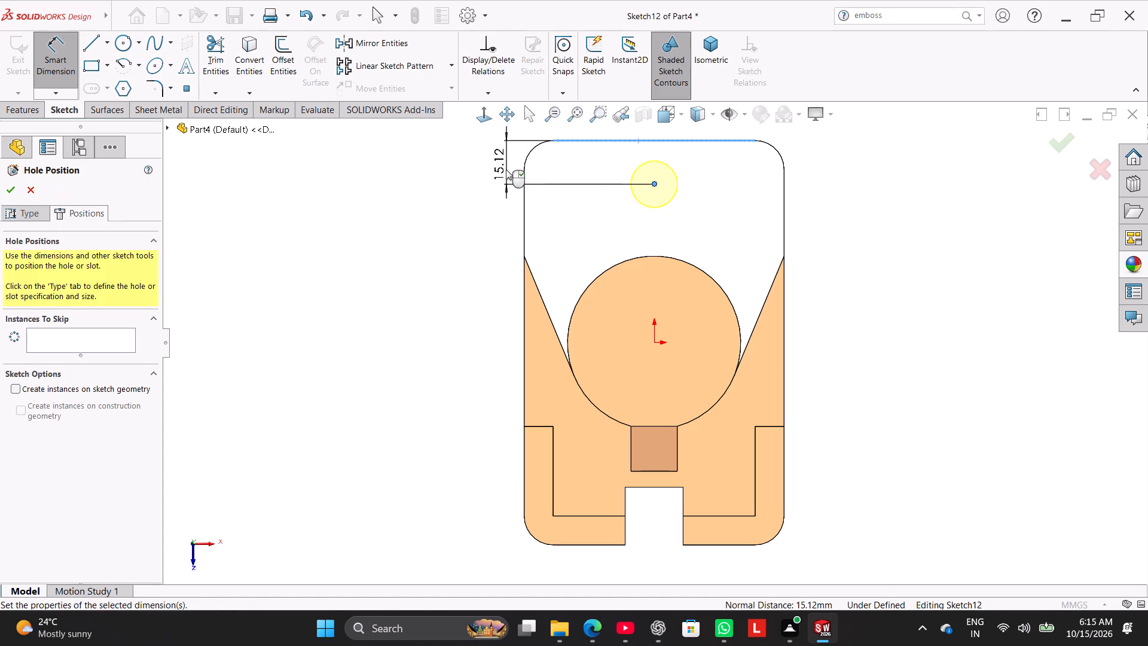
type("20")
key("Return")
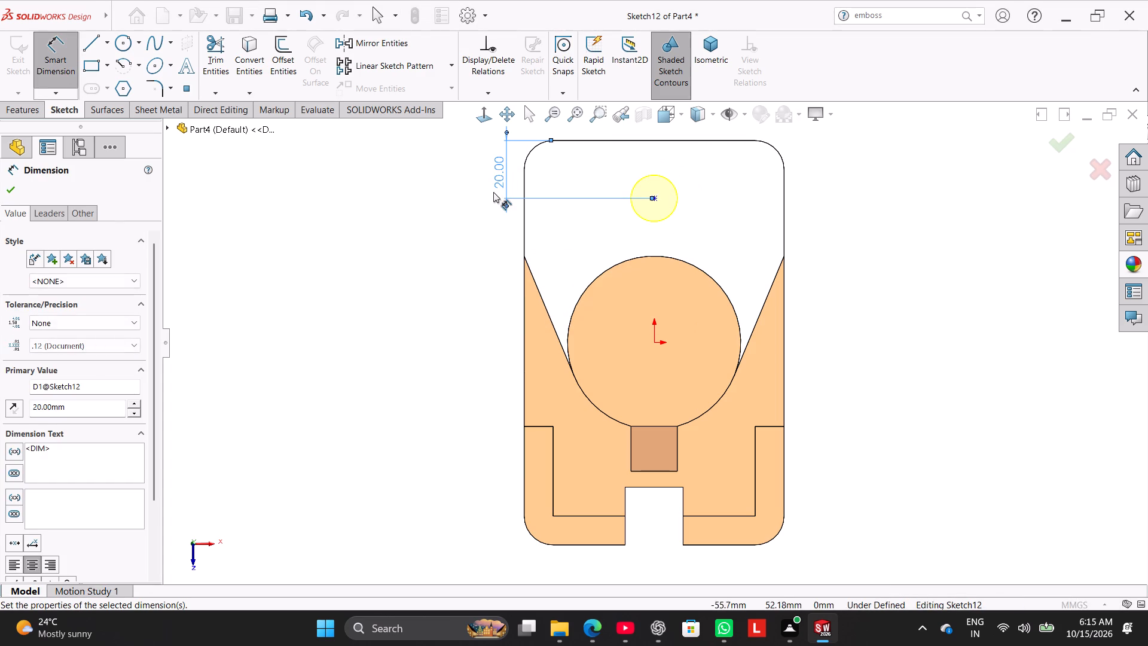
Draw a vertical centerline from the hole's centre to the origin and finish the dowel hole.
left_click(105, 45)
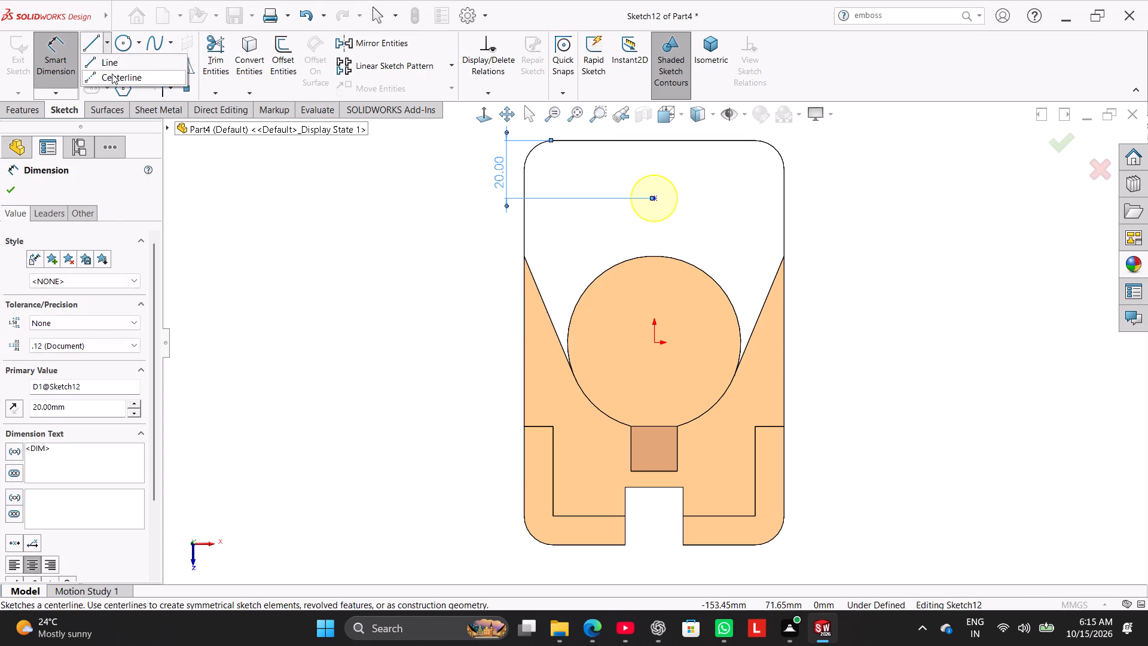
left_click(112, 74)
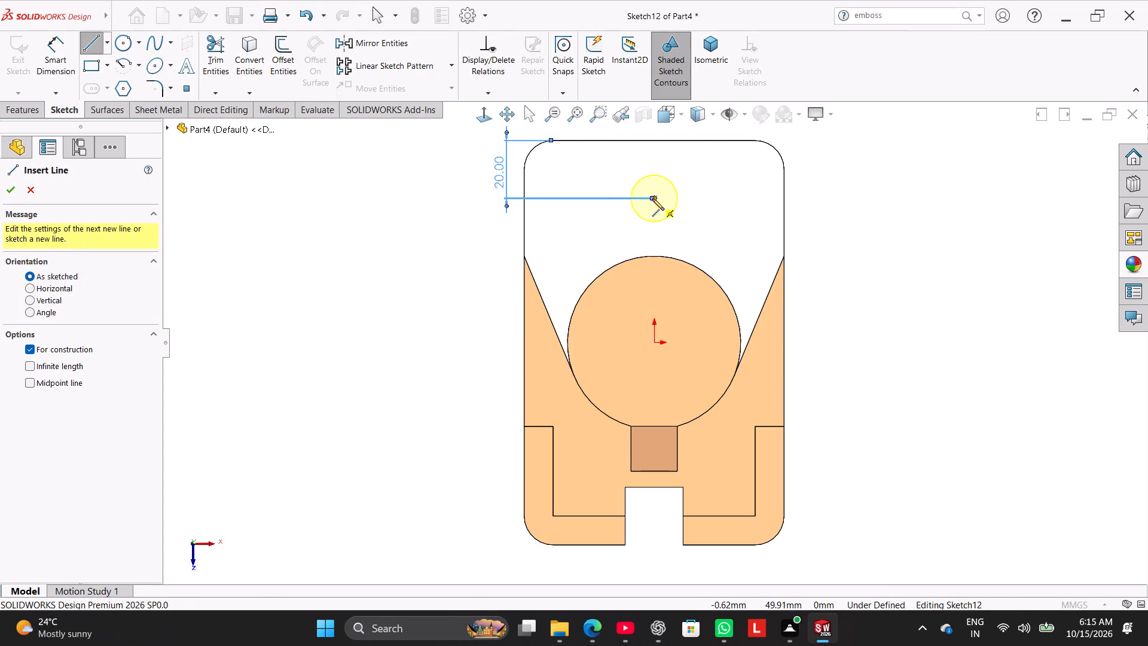
left_click(652, 199)
left_click(655, 345)
right_click(425, 298)
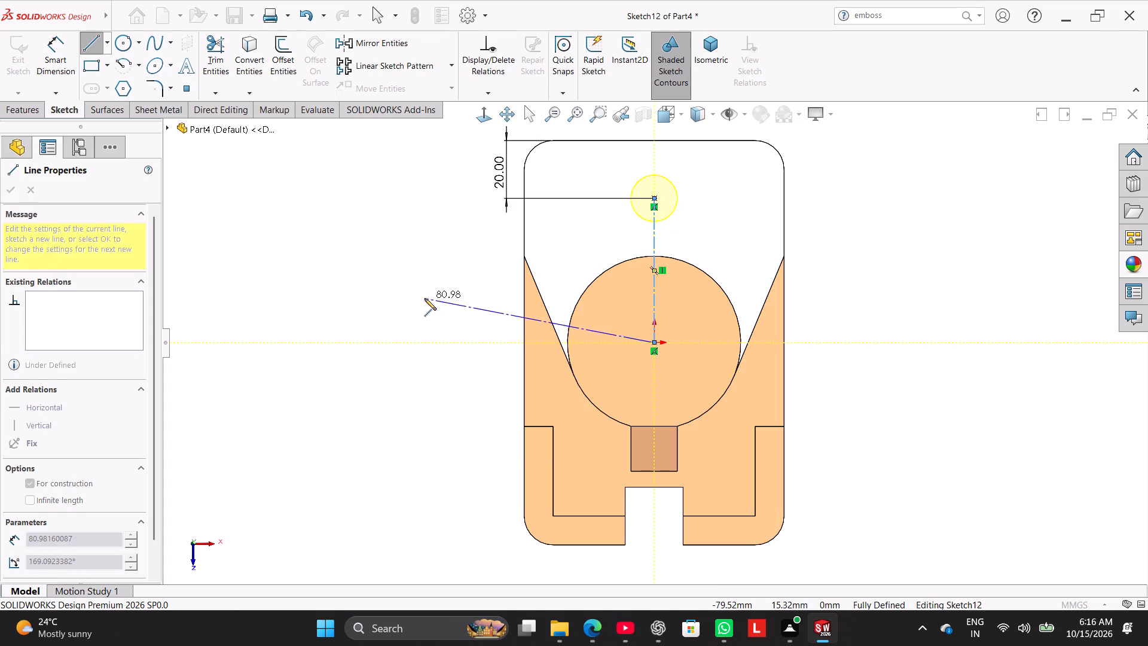
left_click(453, 308)
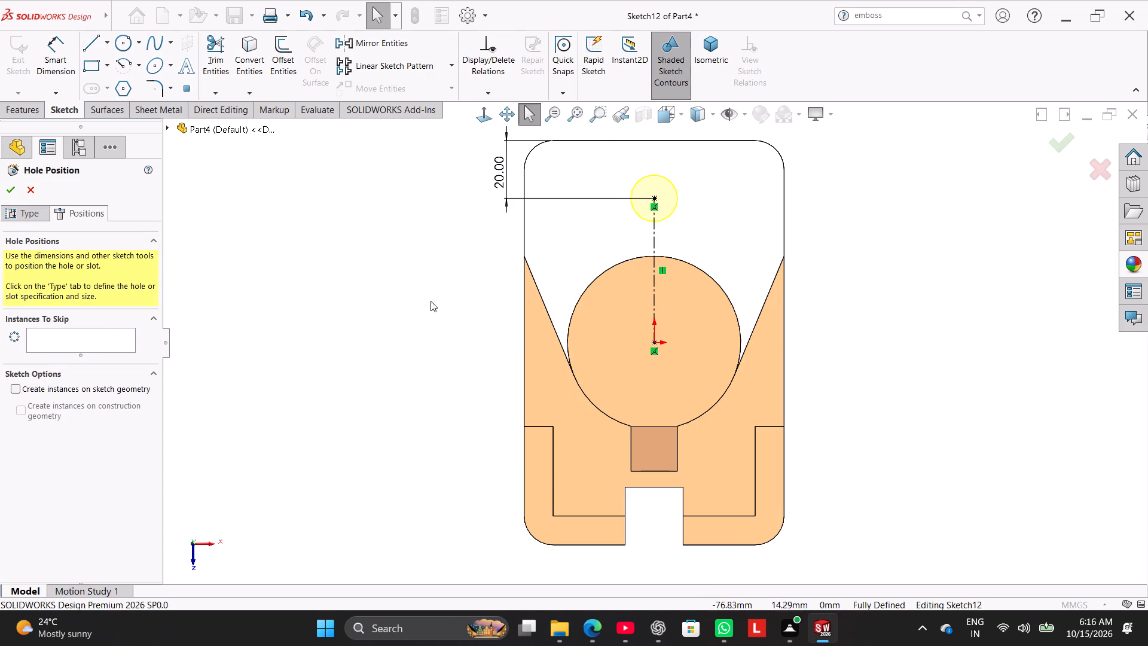
left_click(13, 186)
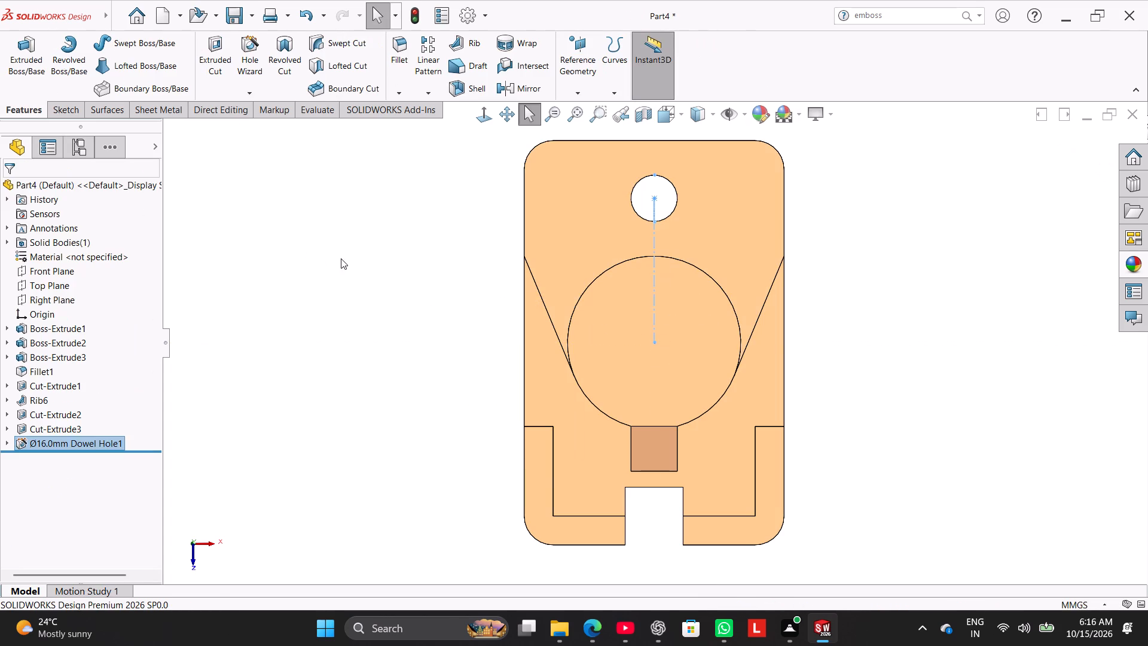
Open a sketch on the cylinder's top face and draw a circle centred on the origin inside the cylinder's edge.
left_click(341, 258)
right_click_drag(345, 296, 444, 204)
middle_click_drag(346, 301, 498, 406)
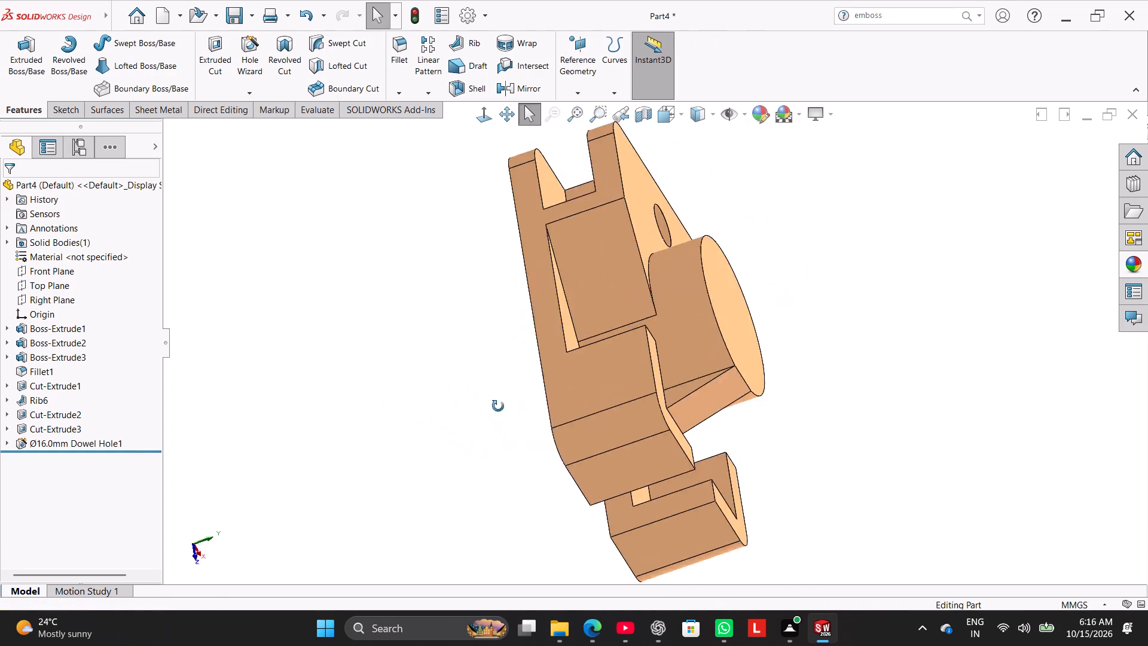
middle_click_drag(498, 406, 425, 401)
right_click_drag(351, 348, 468, 249)
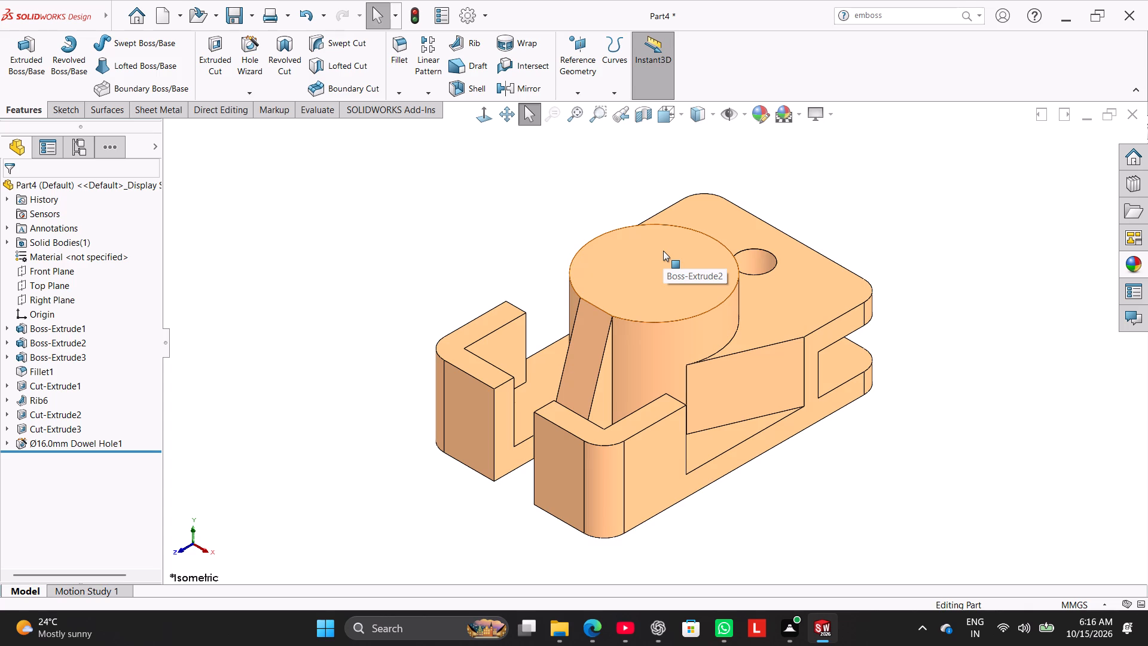
right_click(663, 251)
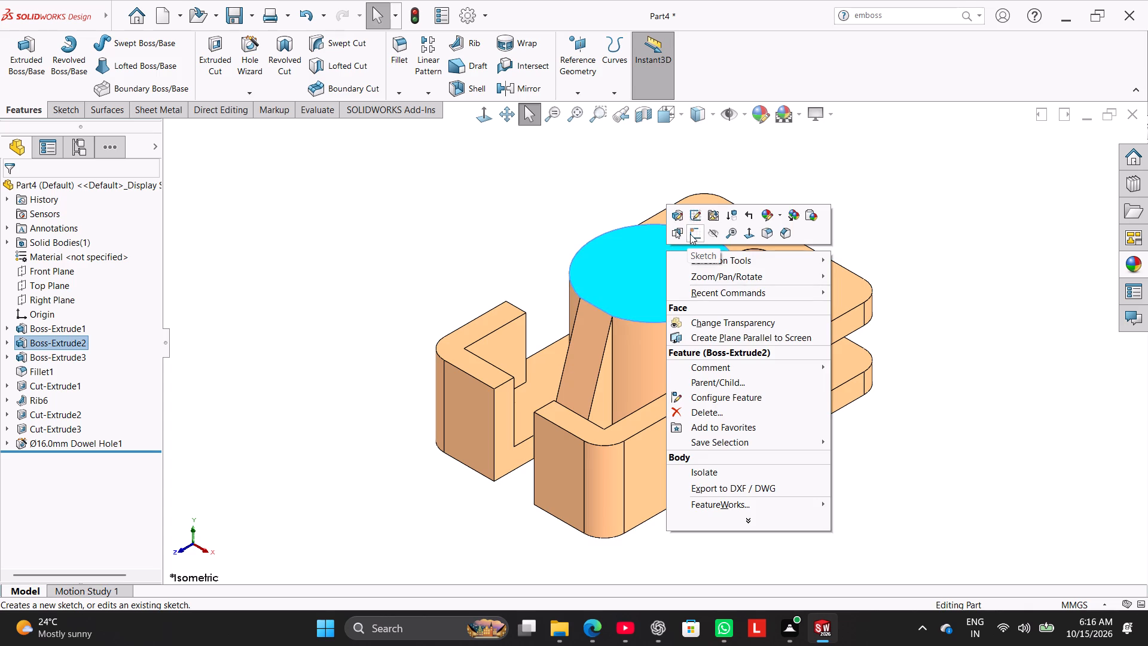
left_click(690, 234)
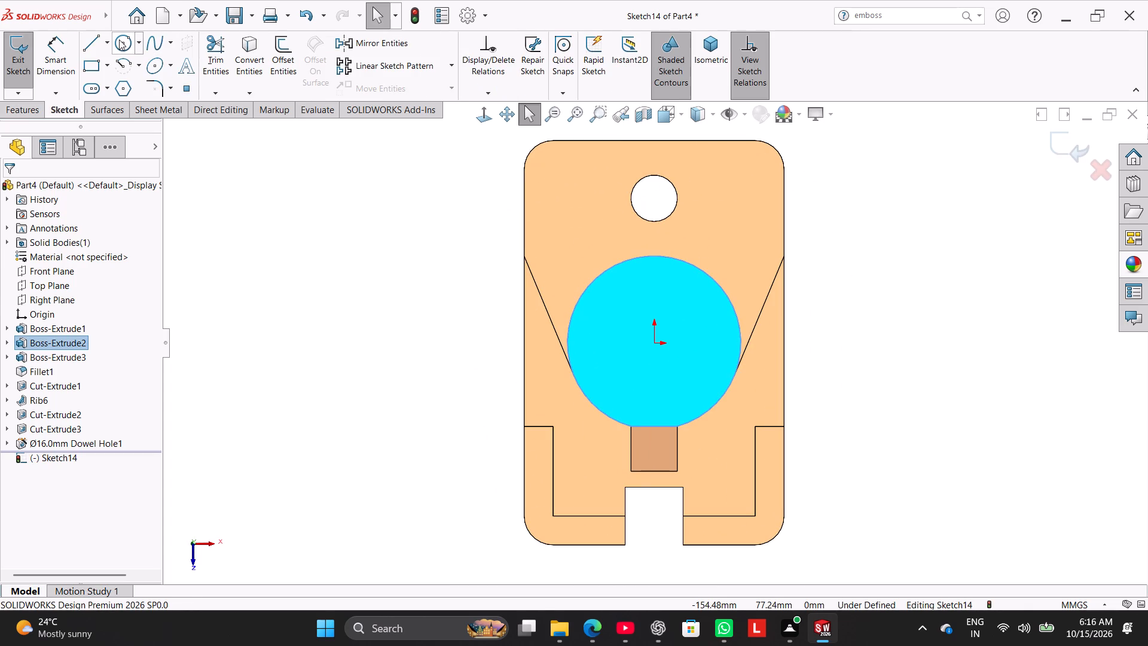
left_click(119, 39)
left_click(654, 341)
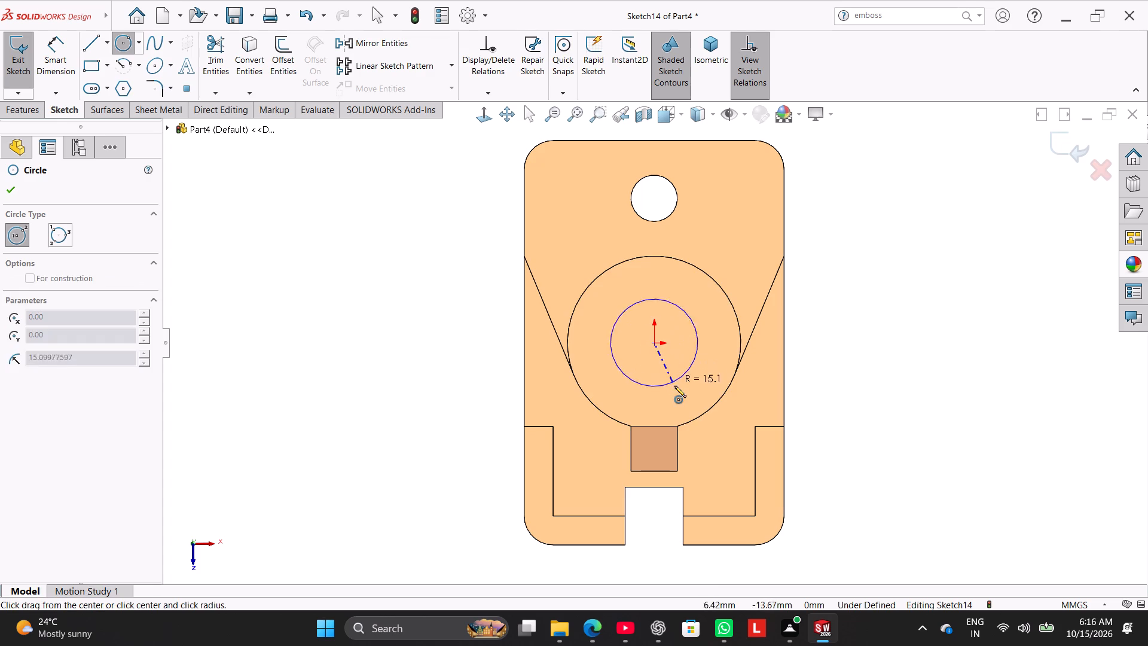
left_click(676, 395)
right_click(361, 298)
left_click(396, 311)
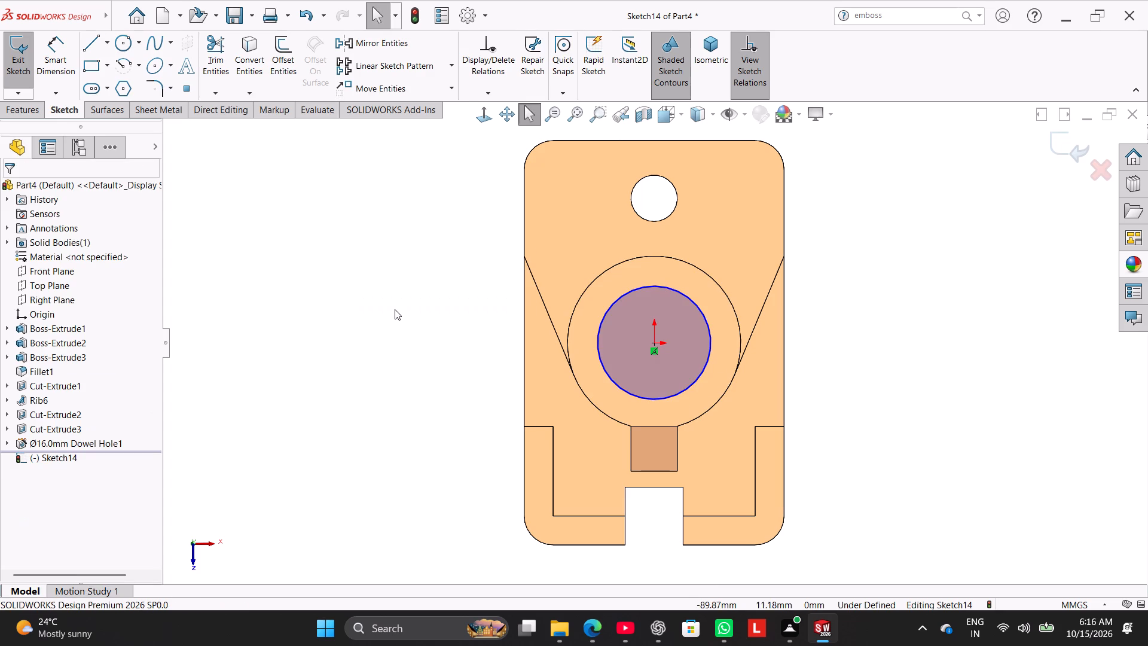
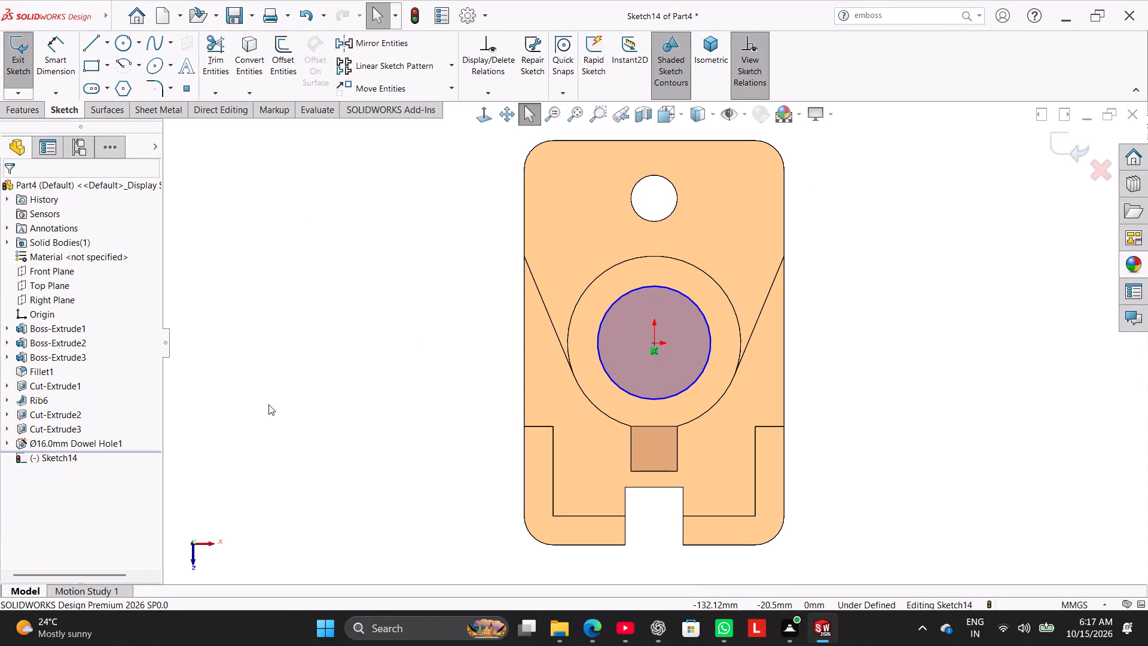
Delete the circle from the sketch on the cylinder's top face and exit the sketch.
left_click(67, 68)
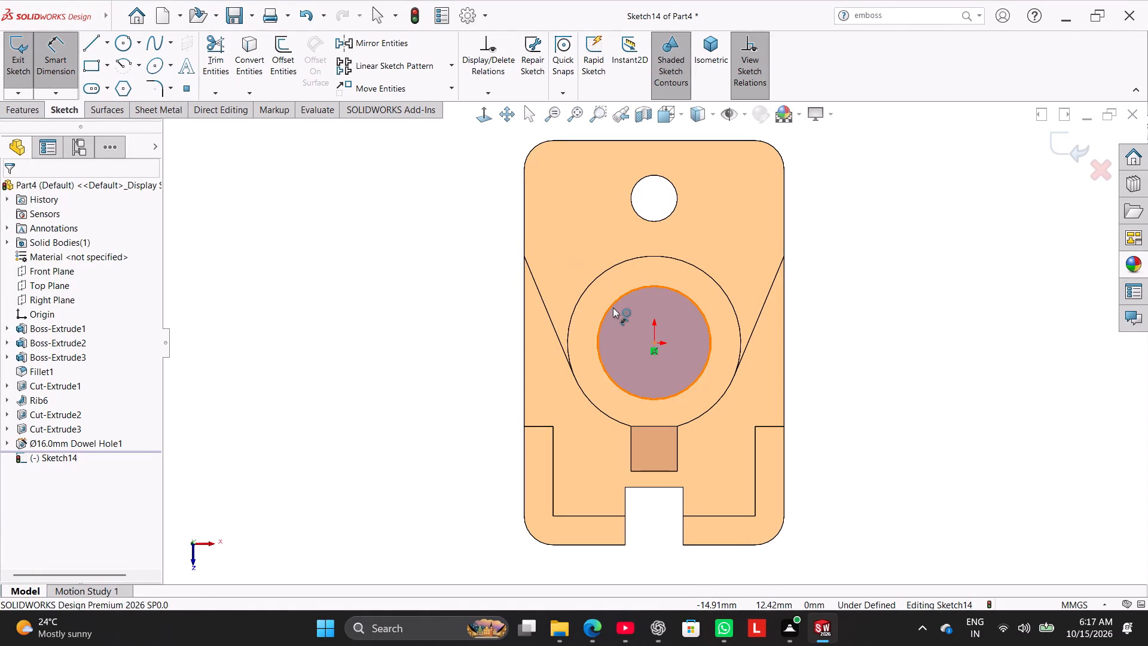
right_click(365, 316)
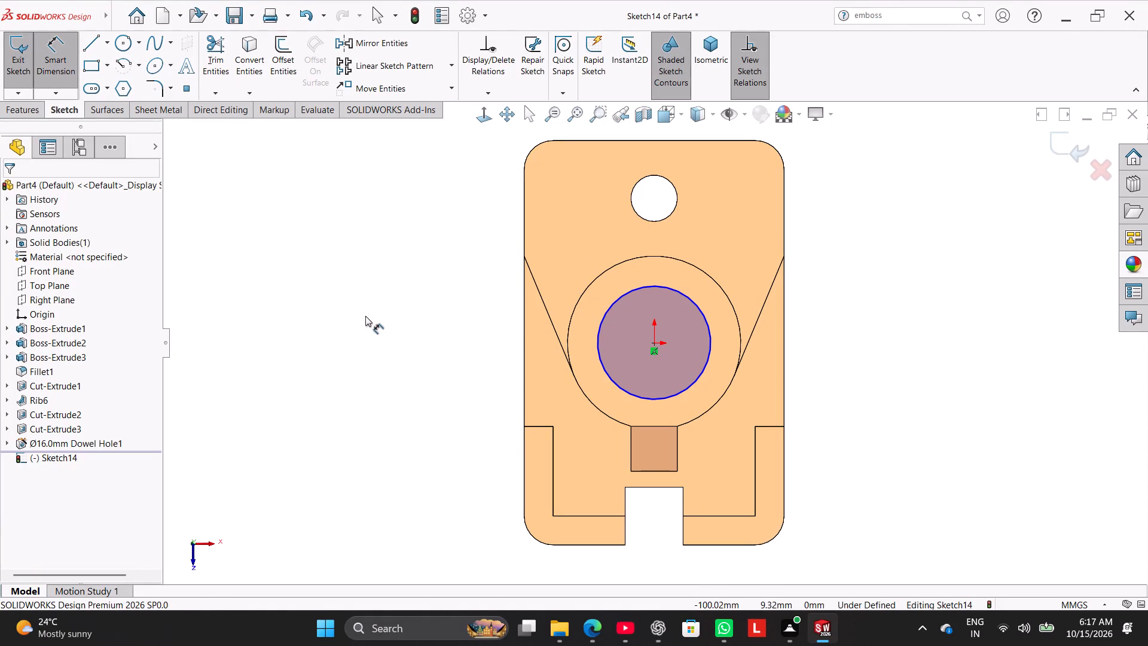
left_click(399, 349)
right_click(619, 296)
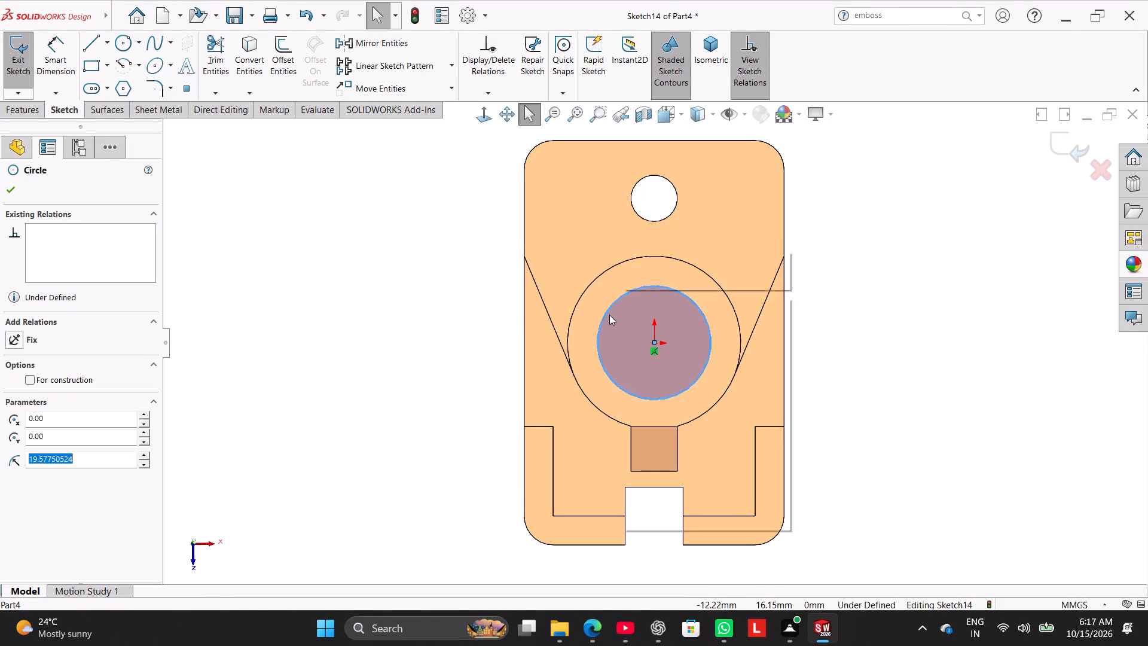
left_click(663, 472)
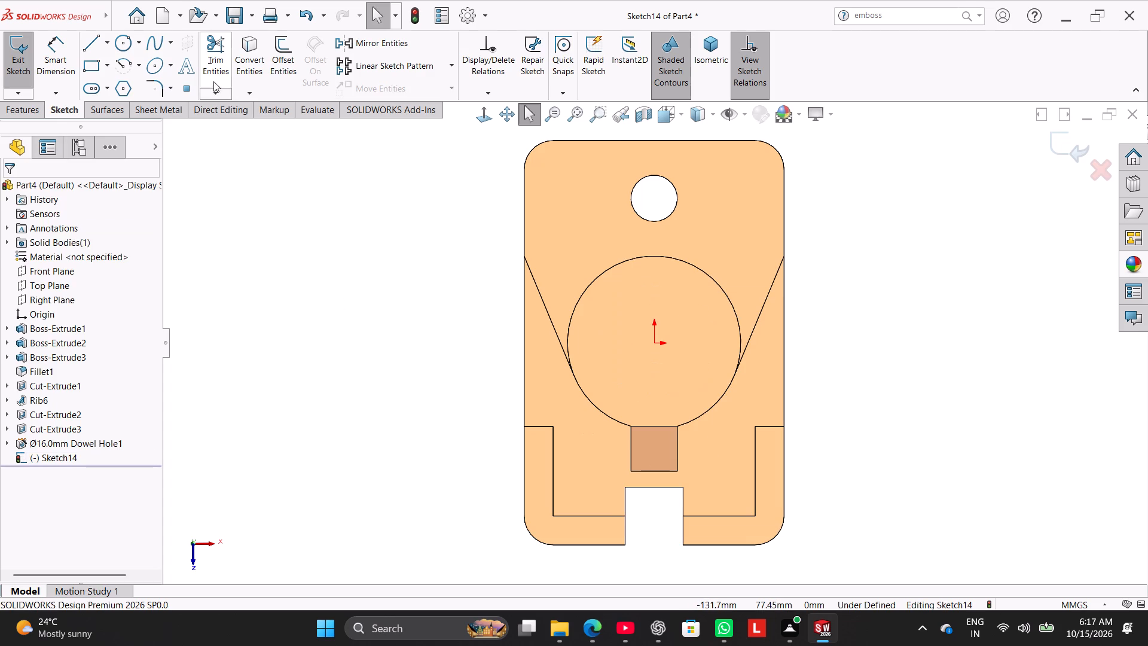
left_click(13, 65)
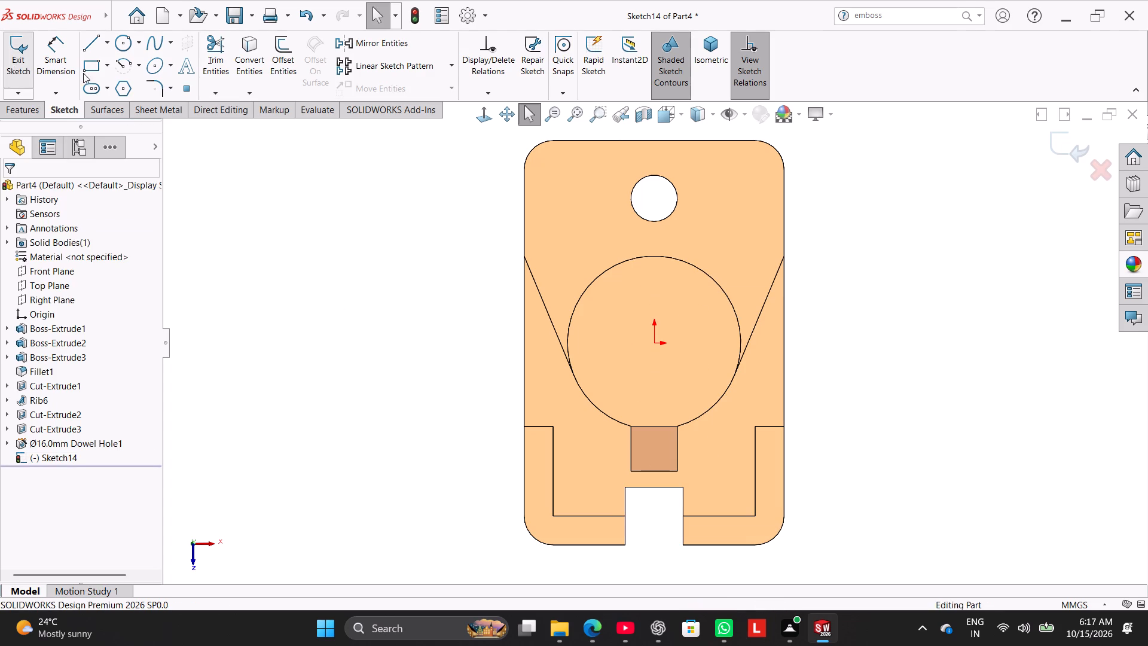
Start a Hole Wizard hole and look through the available ISO dowel hole sizes.
left_click(247, 63)
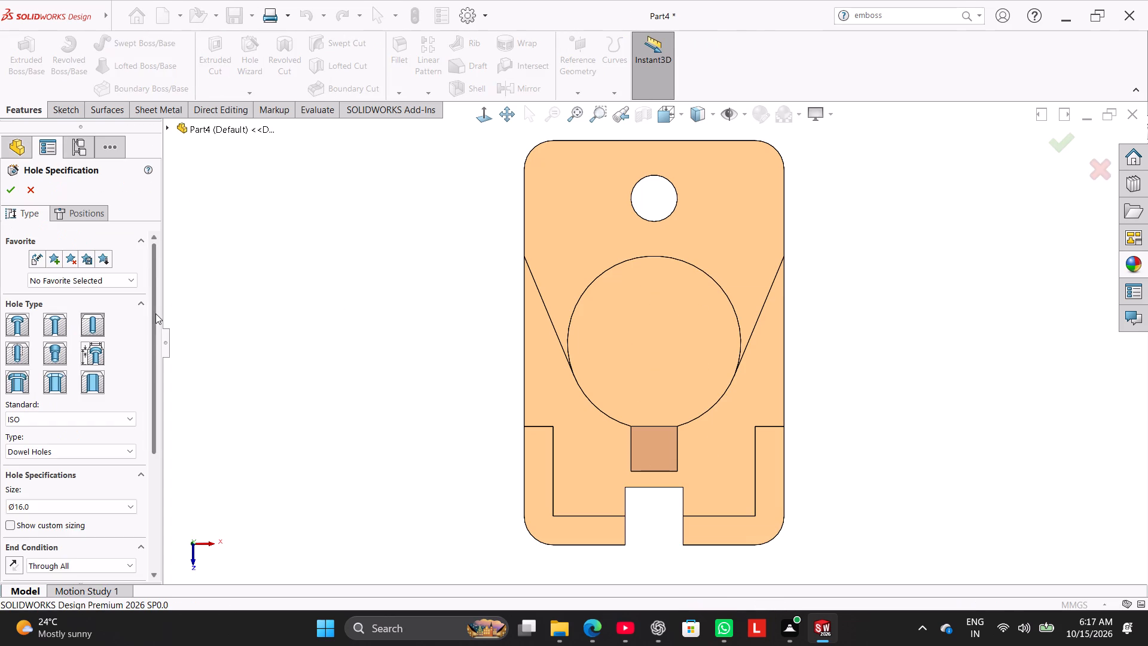
left_click_drag(155, 313, 168, 354)
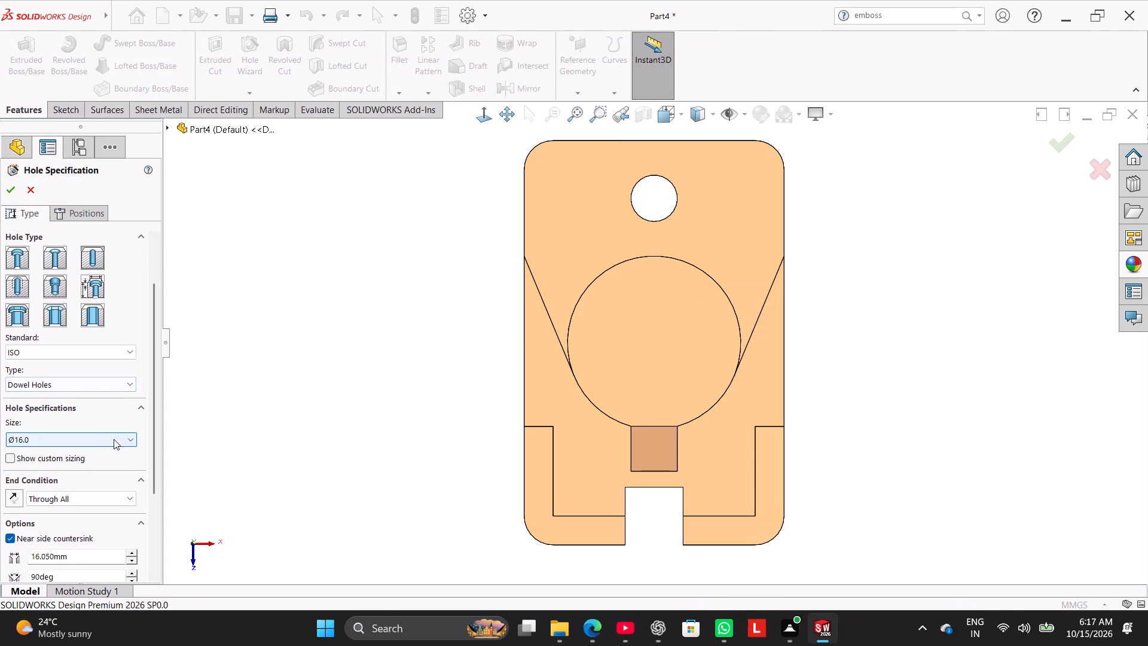
left_click(114, 439)
scroll(74, 517, "down", 4)
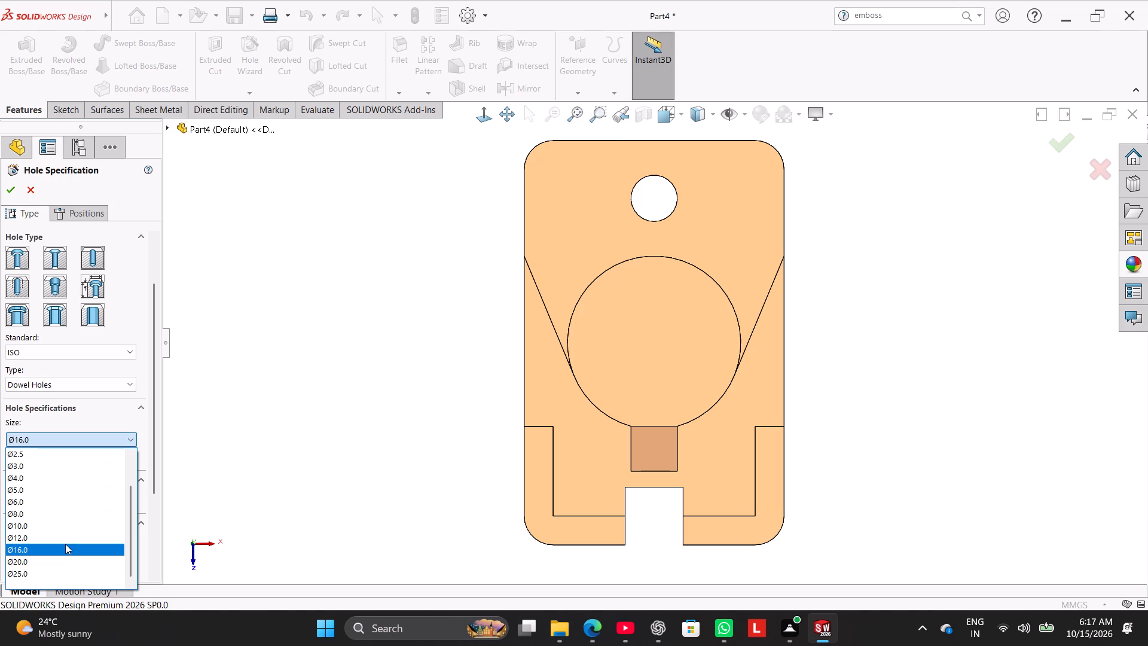
scroll(64, 569, "down", 5)
scroll(88, 462, "down", 5)
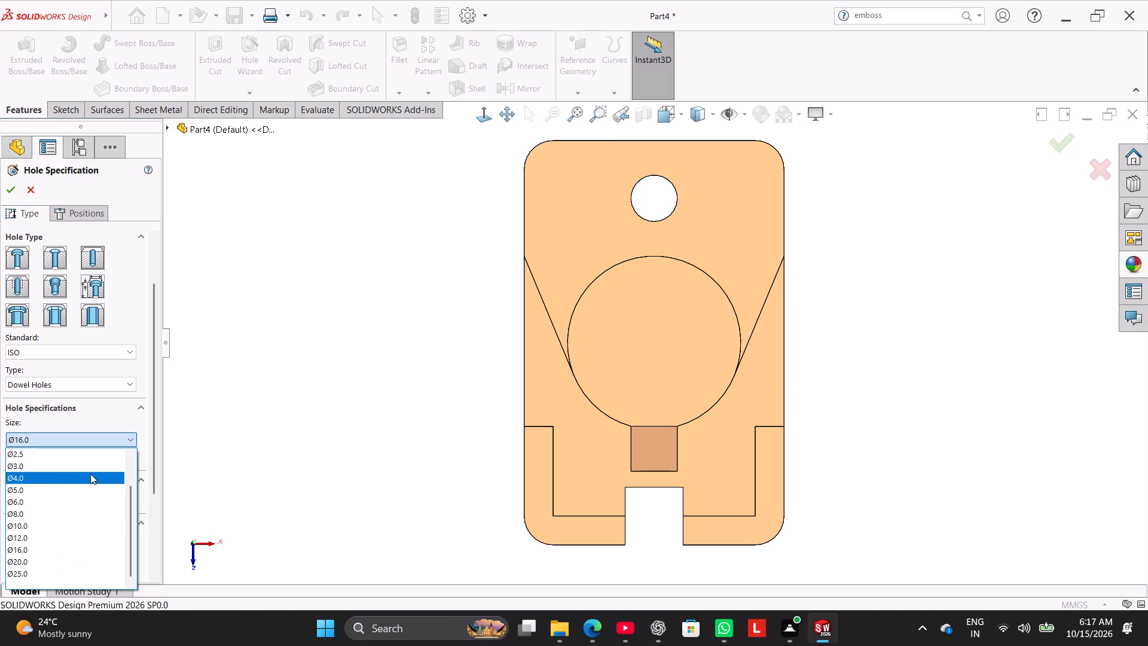
scroll(90, 474, "down", 5)
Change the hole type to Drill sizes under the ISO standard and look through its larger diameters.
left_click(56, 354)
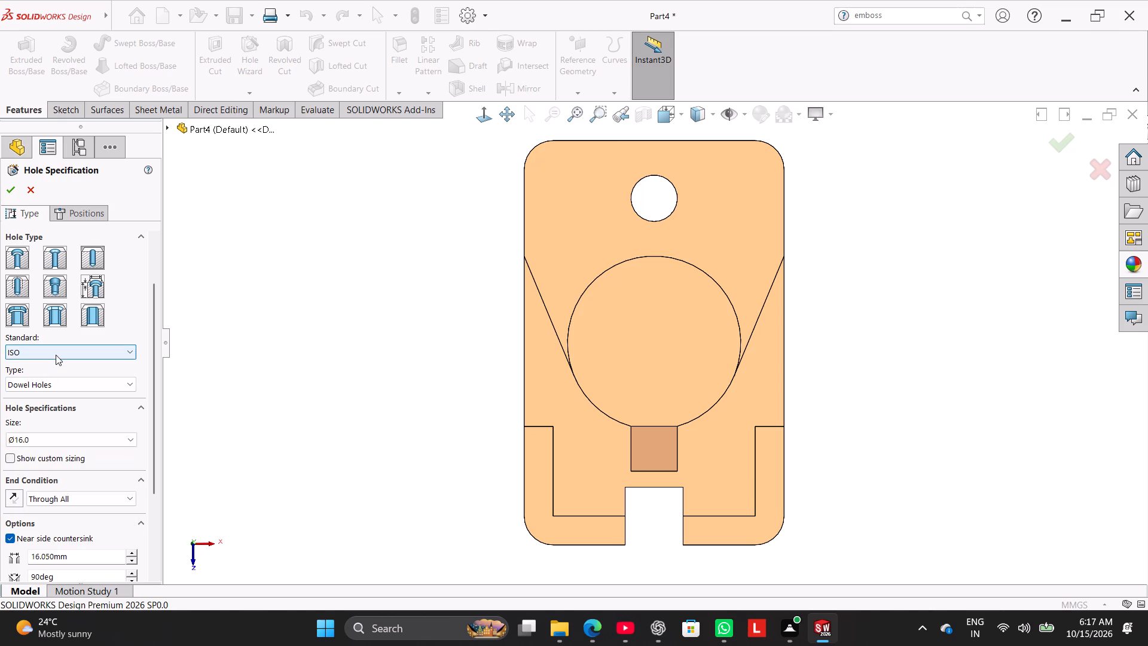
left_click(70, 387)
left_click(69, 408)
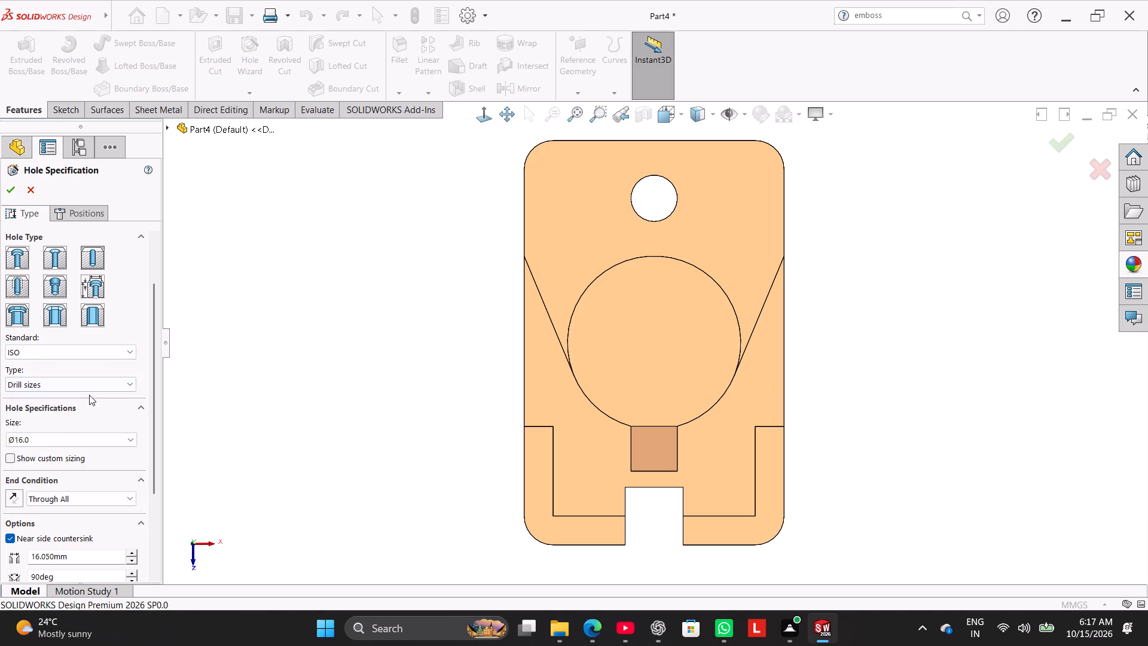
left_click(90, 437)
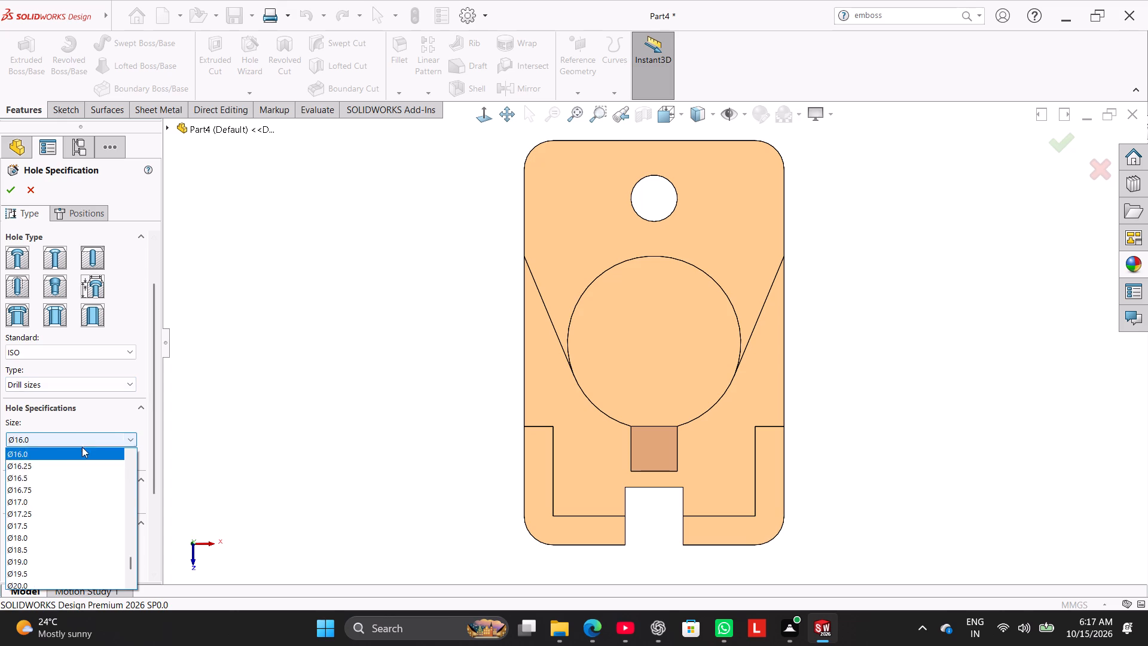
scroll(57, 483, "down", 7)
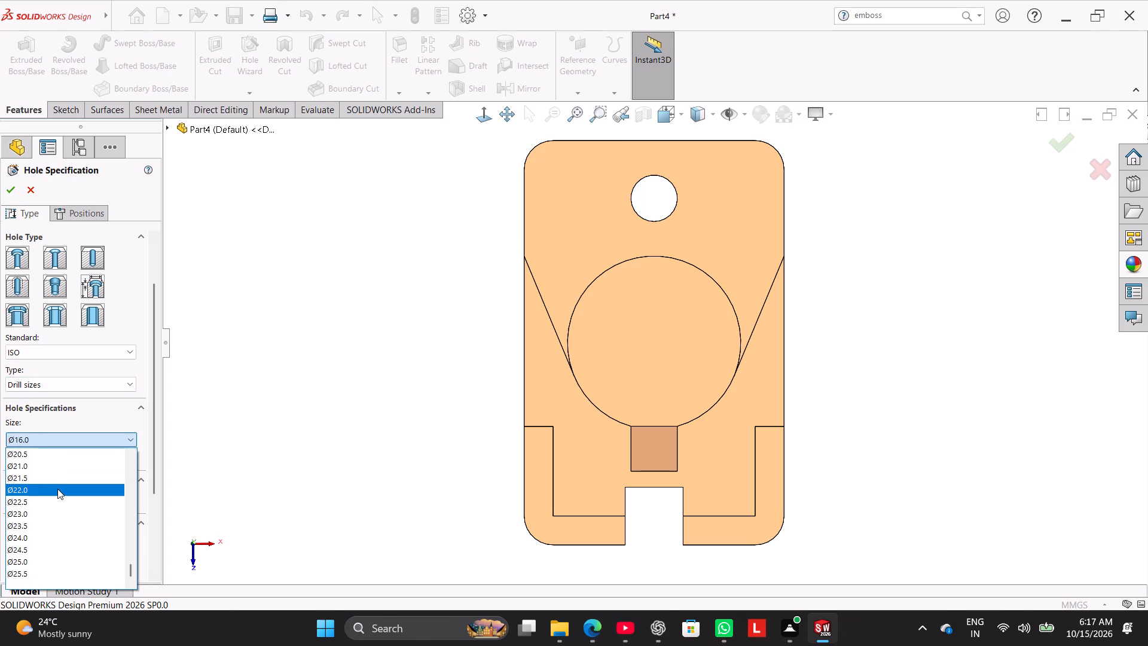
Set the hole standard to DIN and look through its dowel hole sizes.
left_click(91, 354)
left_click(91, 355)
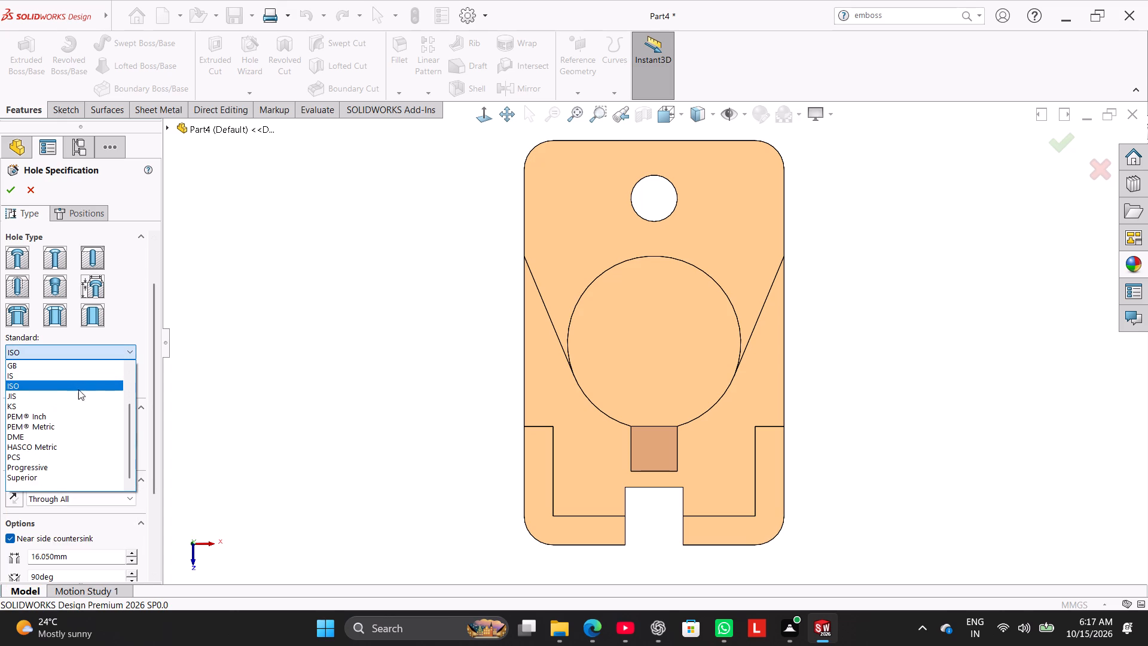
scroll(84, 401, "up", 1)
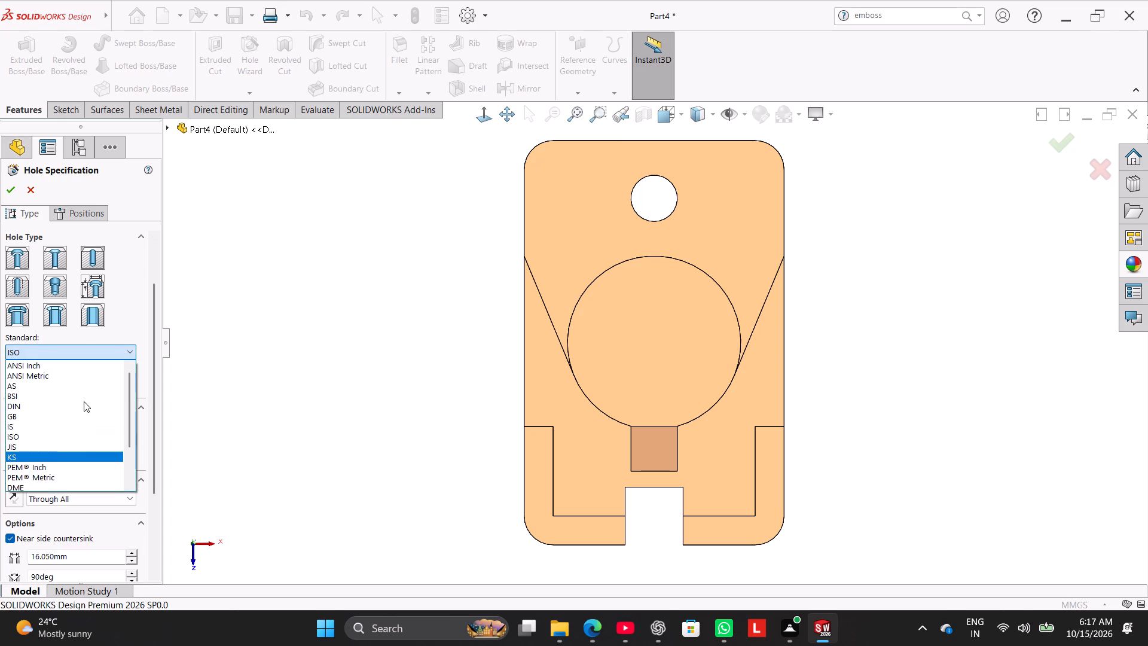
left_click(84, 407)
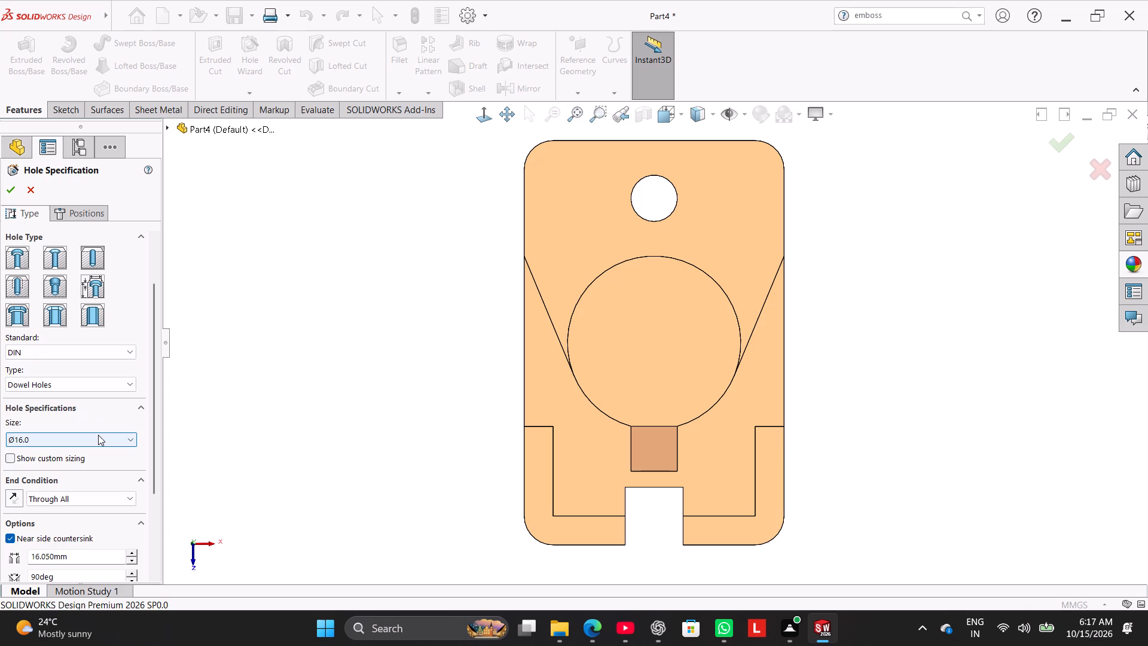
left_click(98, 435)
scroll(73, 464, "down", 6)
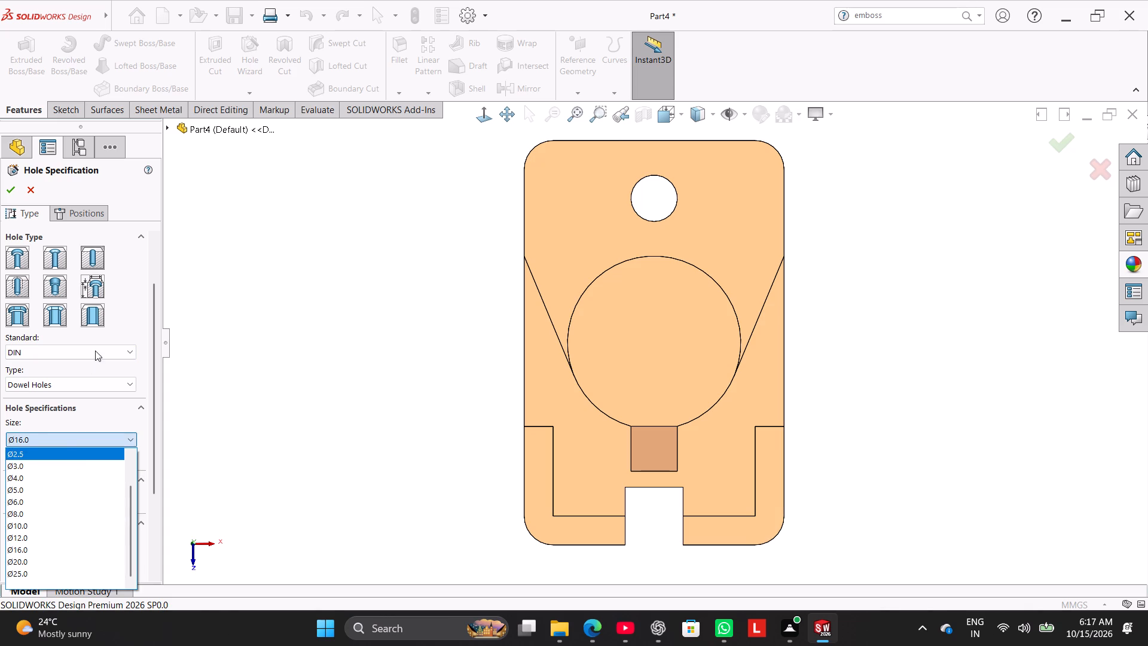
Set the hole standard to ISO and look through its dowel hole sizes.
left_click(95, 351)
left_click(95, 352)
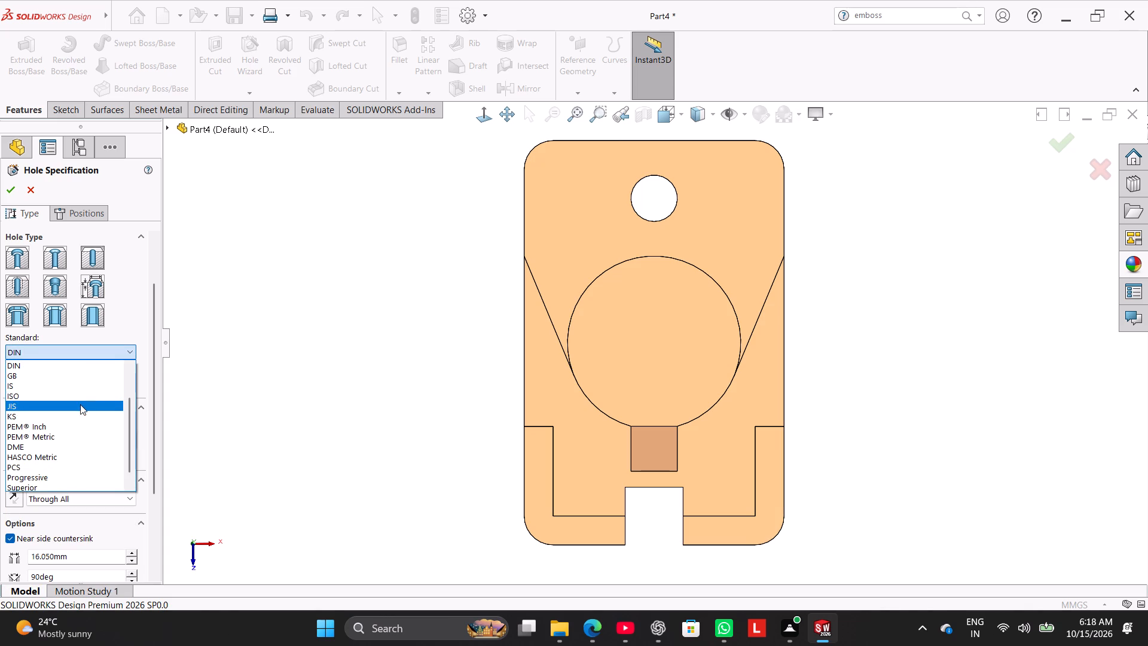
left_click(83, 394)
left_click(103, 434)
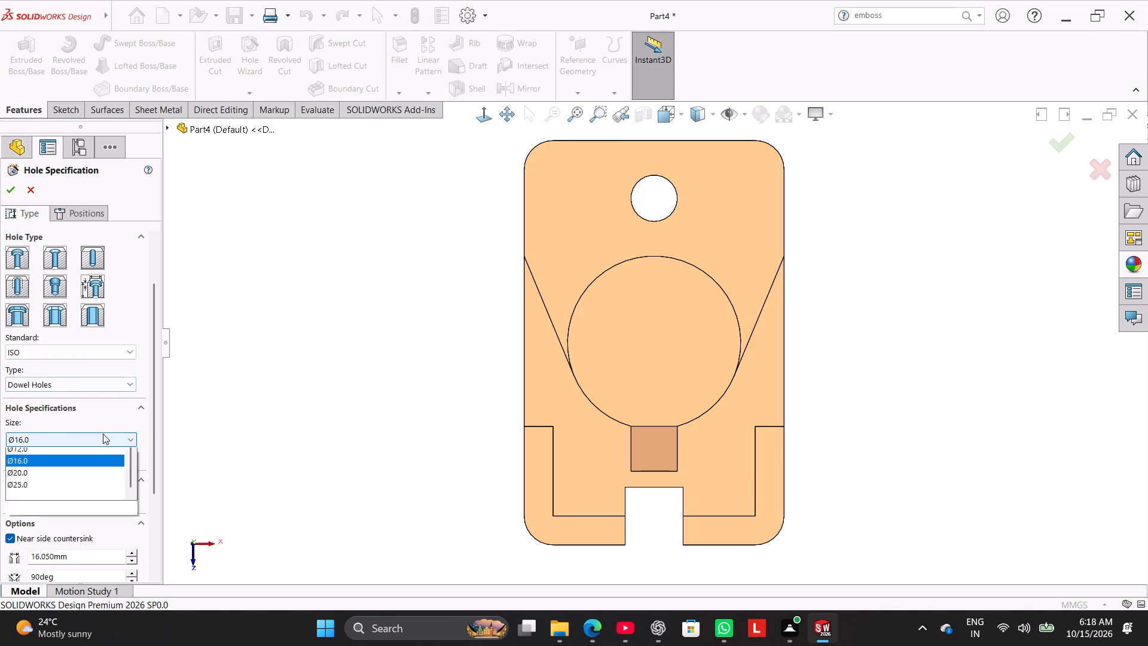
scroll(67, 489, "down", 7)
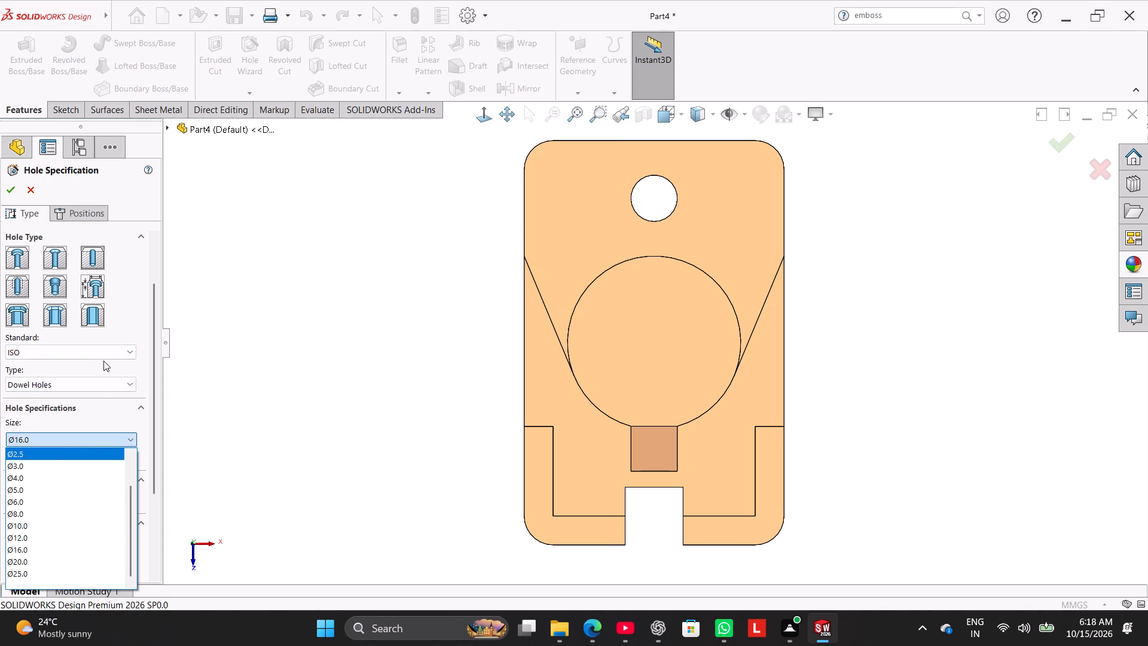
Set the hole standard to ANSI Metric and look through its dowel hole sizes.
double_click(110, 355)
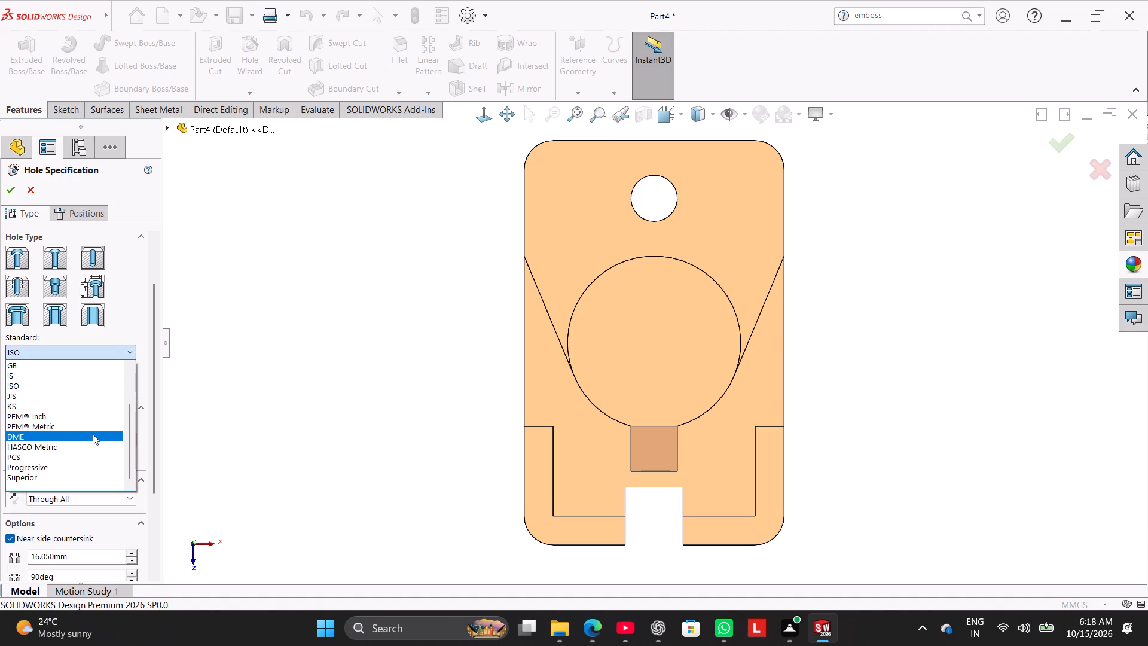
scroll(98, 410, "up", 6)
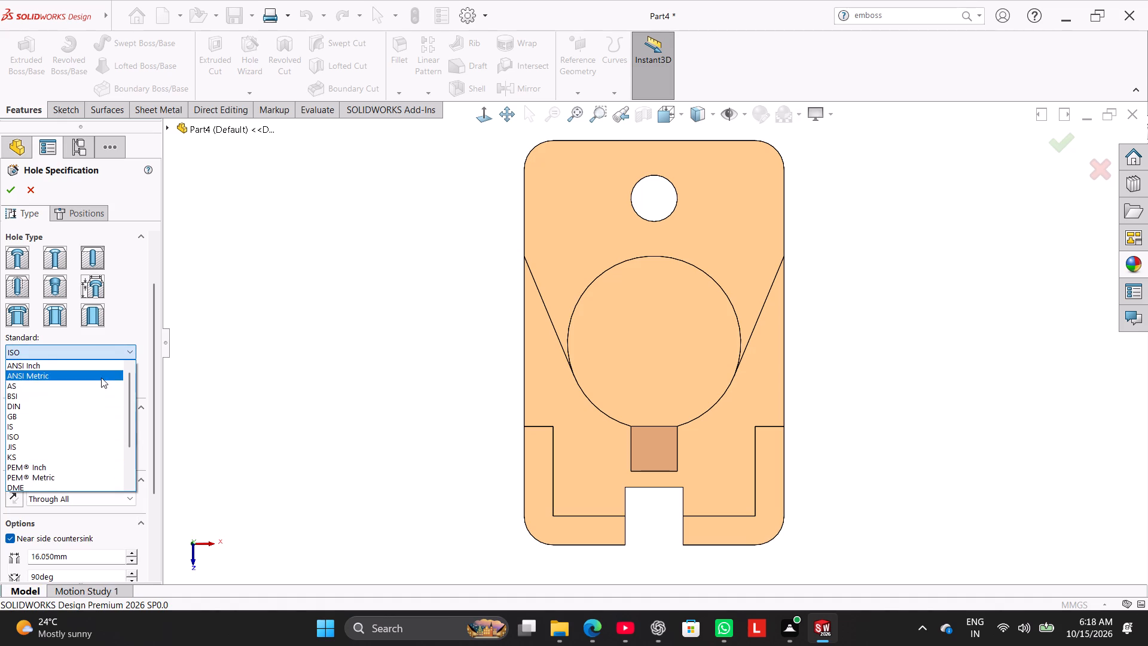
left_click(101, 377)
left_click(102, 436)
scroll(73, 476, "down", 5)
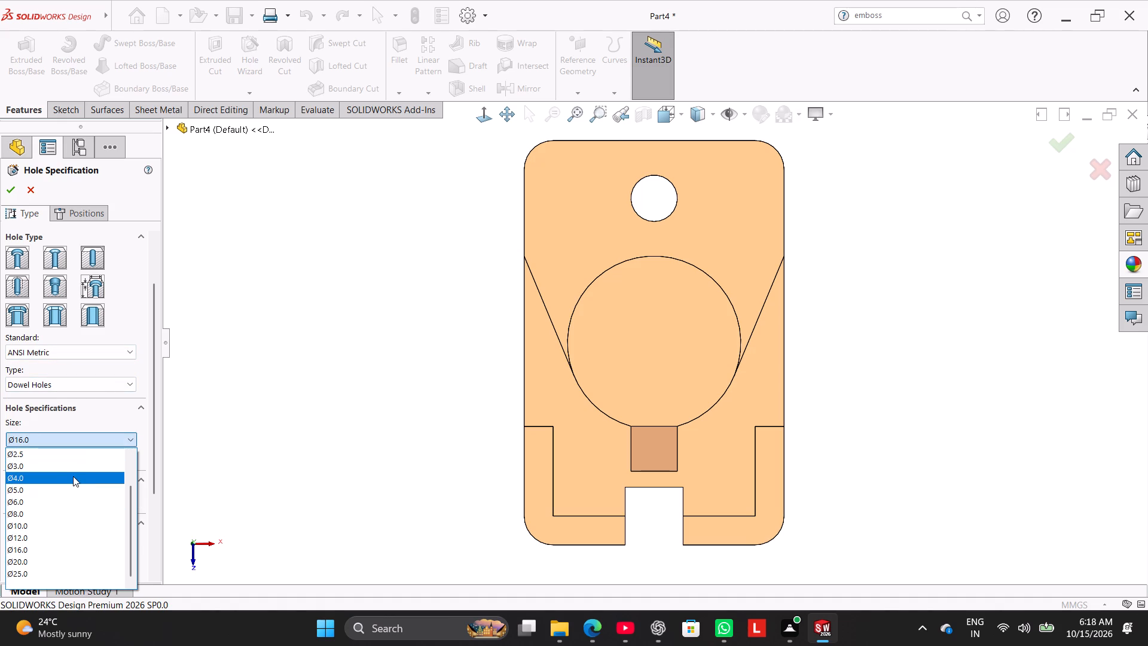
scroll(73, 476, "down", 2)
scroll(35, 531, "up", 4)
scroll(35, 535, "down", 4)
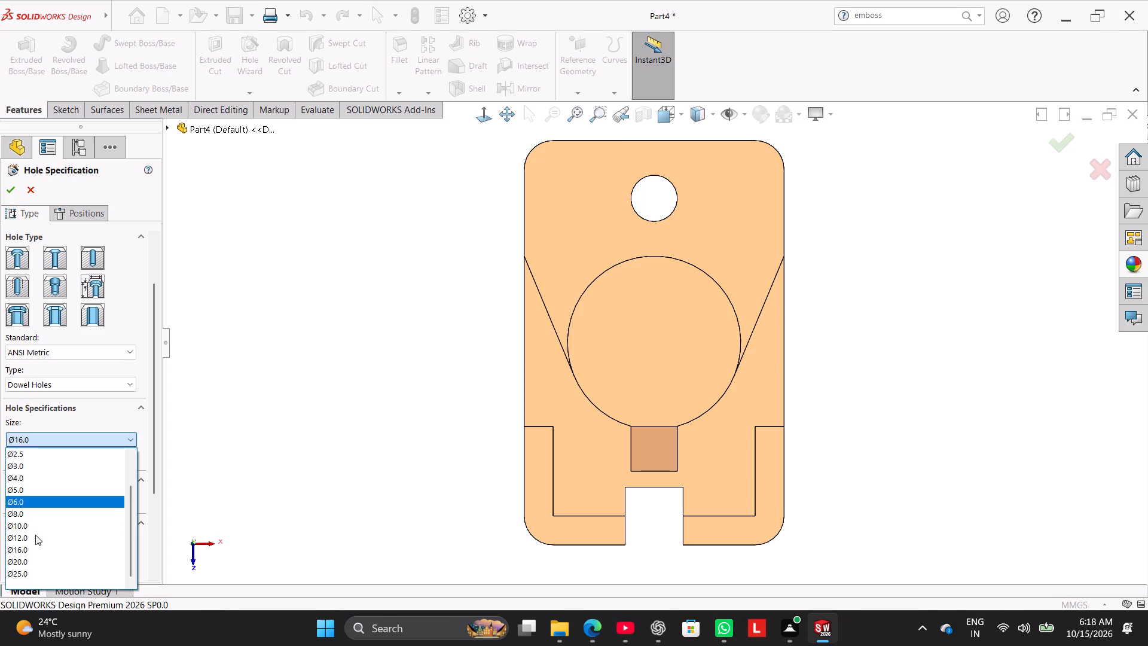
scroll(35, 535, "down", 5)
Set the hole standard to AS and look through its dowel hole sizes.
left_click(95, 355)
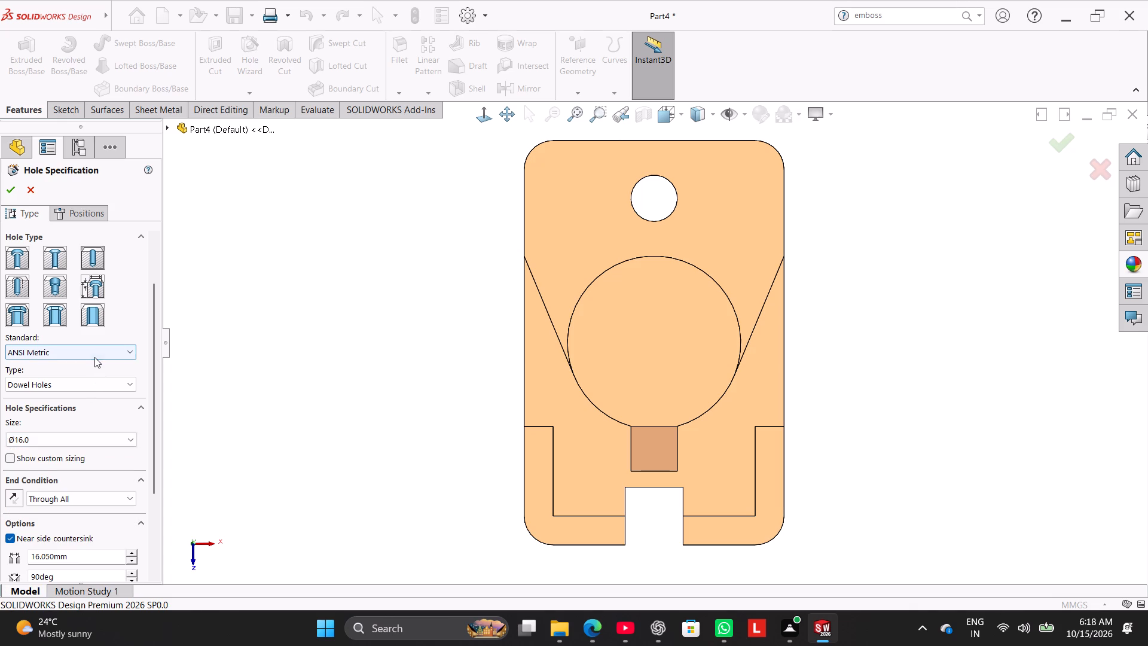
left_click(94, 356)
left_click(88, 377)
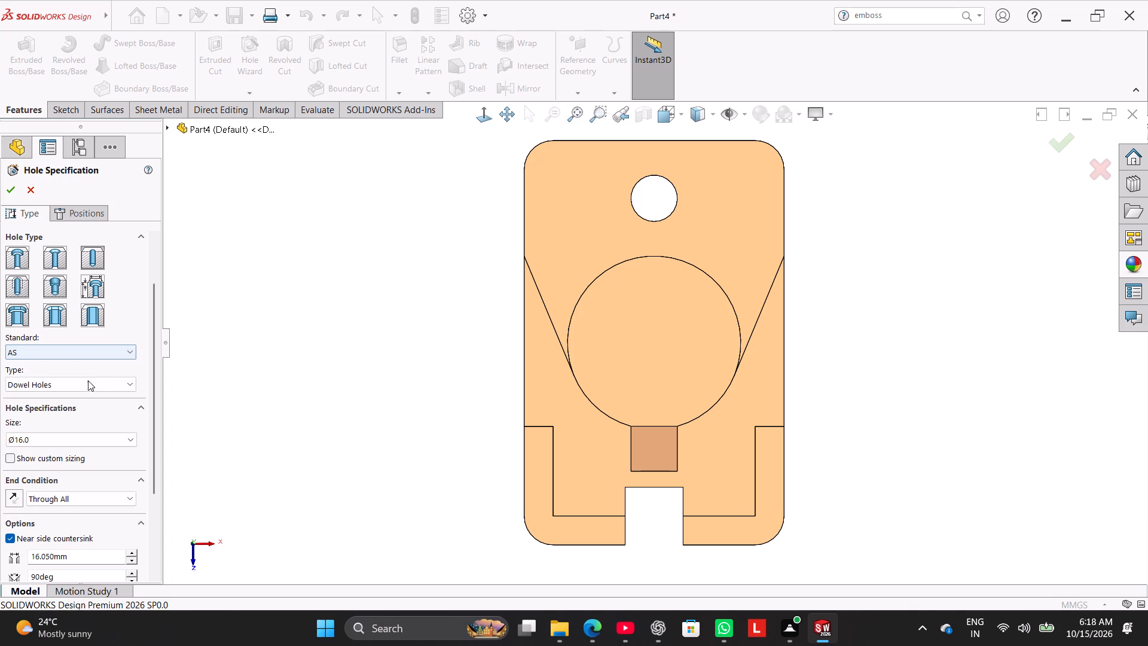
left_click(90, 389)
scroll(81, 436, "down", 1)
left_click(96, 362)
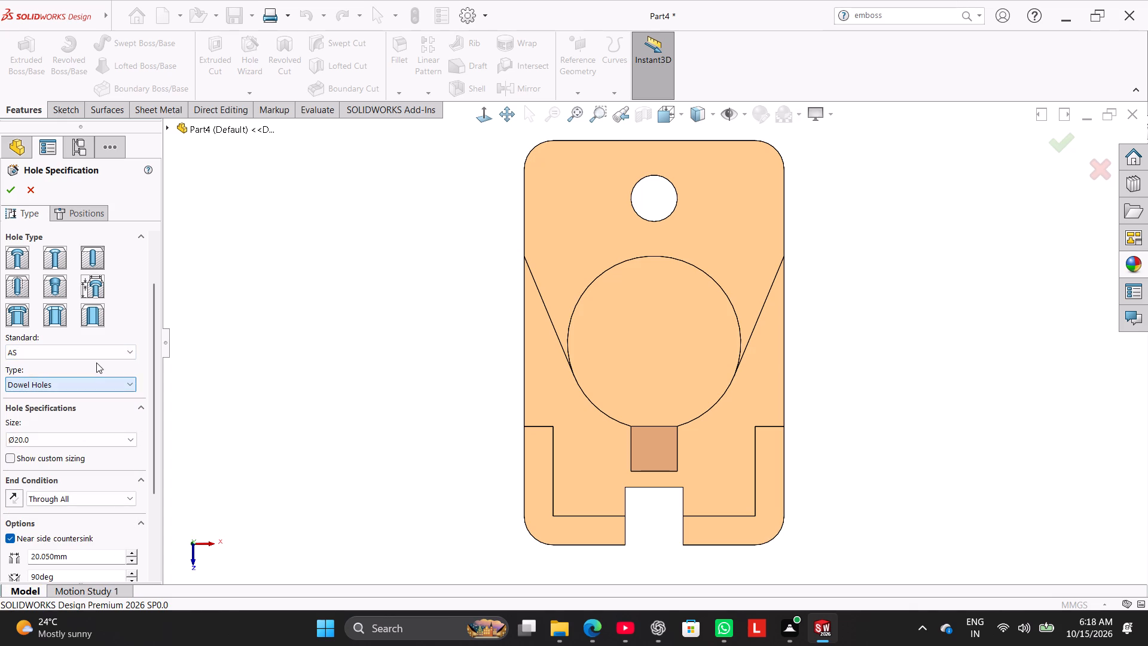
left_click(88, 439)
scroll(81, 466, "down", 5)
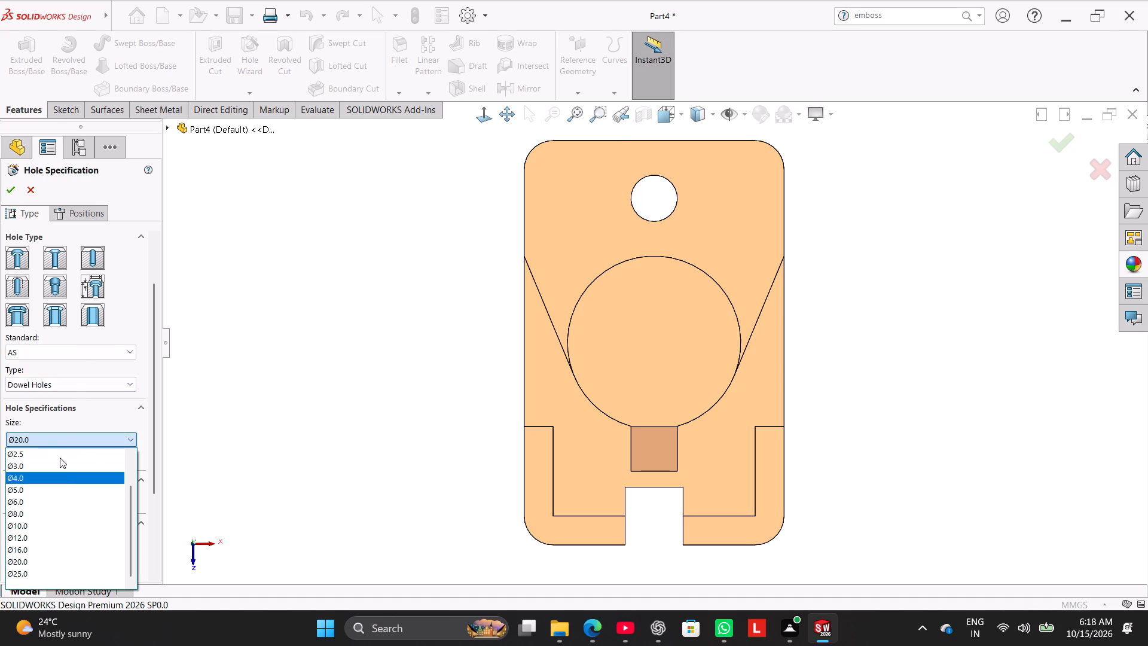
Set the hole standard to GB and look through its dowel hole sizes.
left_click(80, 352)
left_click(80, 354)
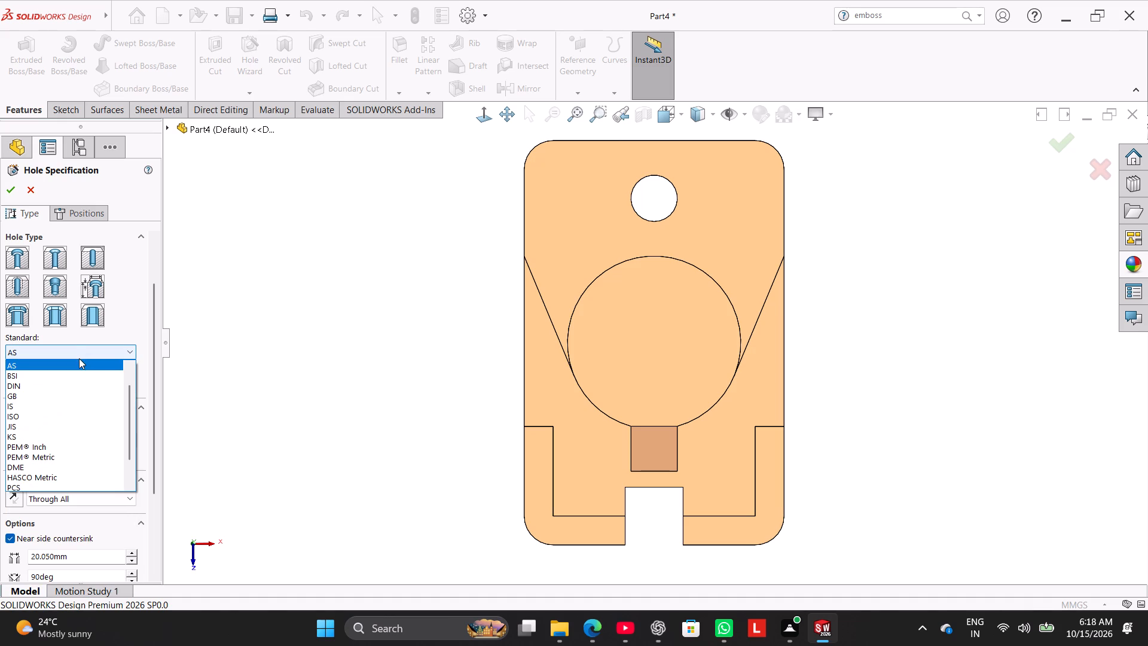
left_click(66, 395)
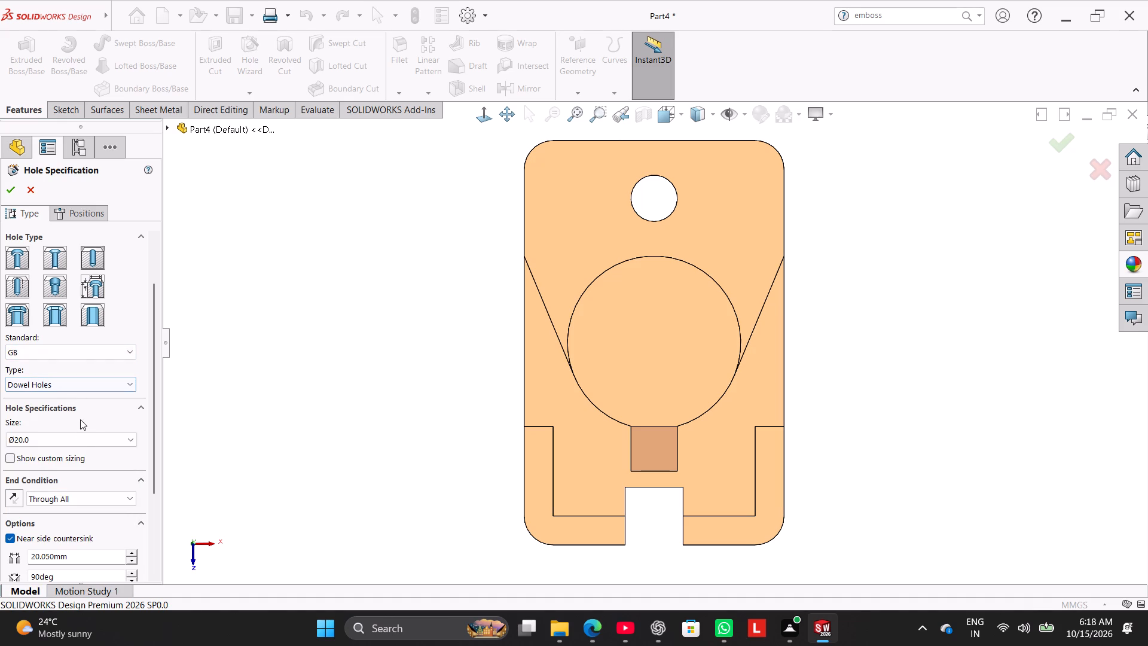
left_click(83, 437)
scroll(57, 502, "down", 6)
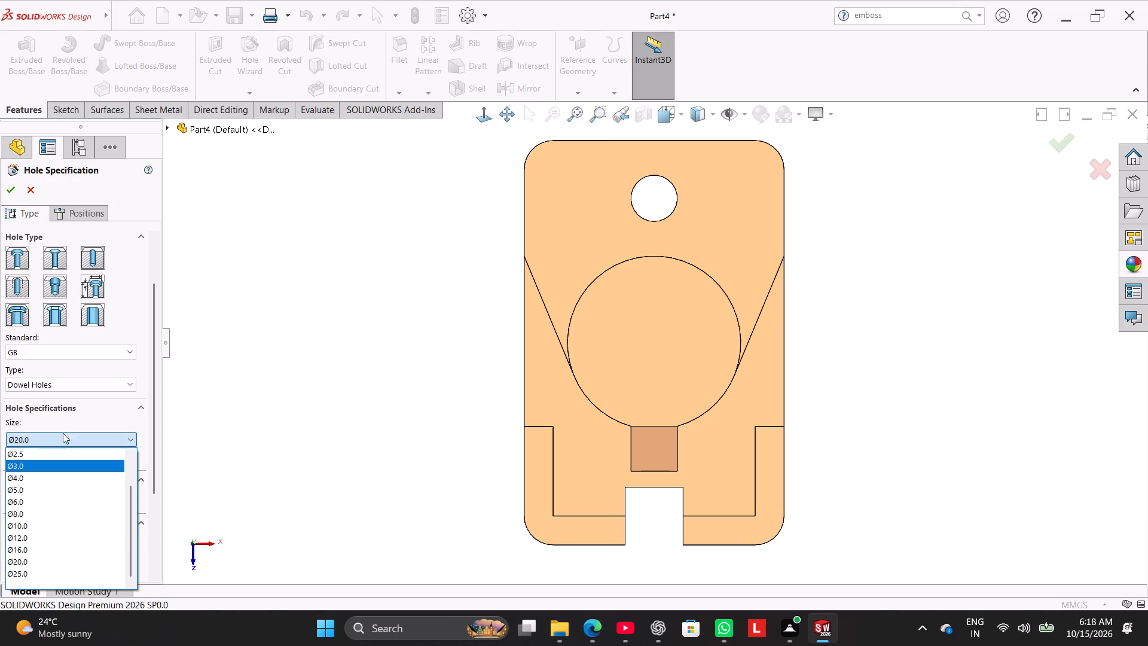
Set the hole standard to ISO and the hole type to Screw Clearances.
double_click(99, 354)
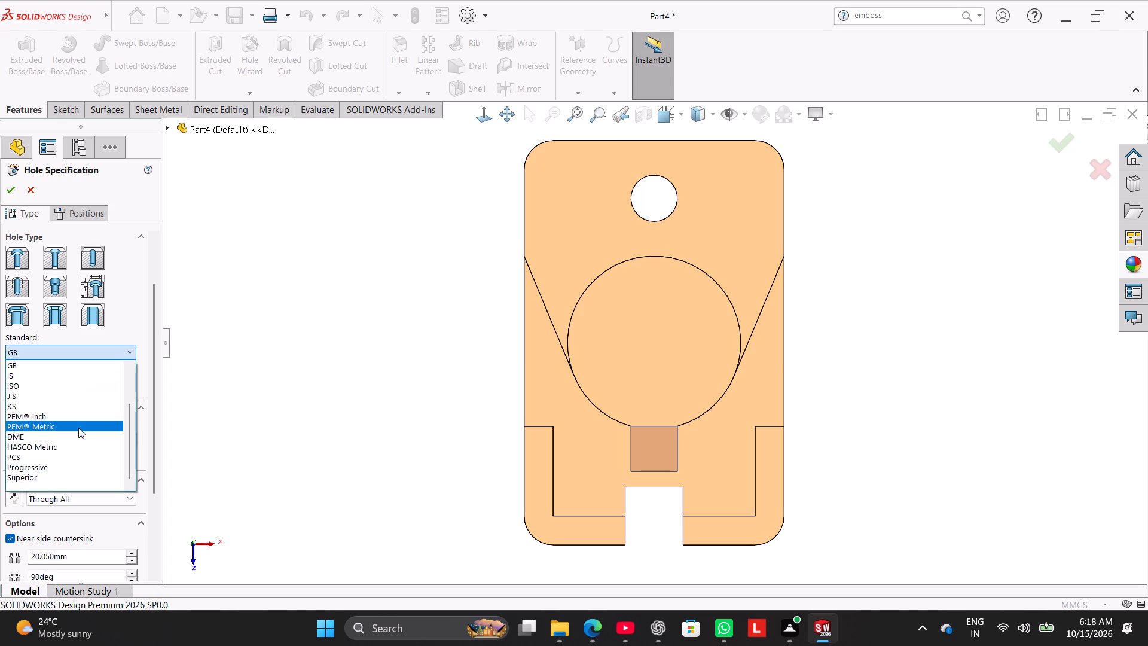
left_click(98, 384)
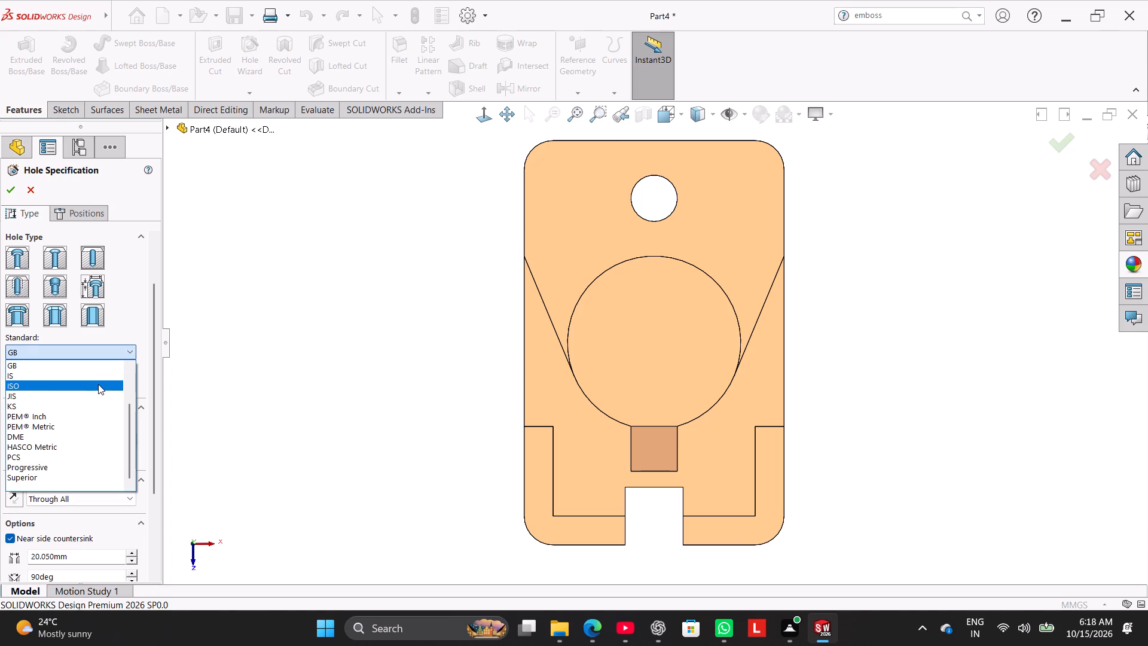
left_click(98, 388)
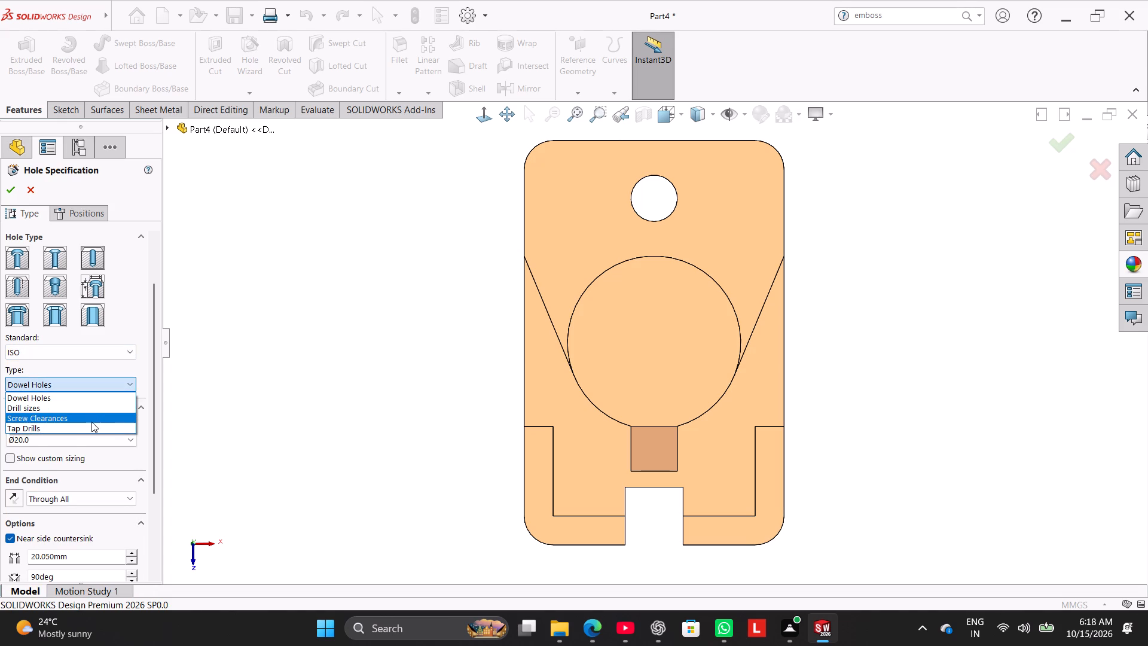
left_click(95, 413)
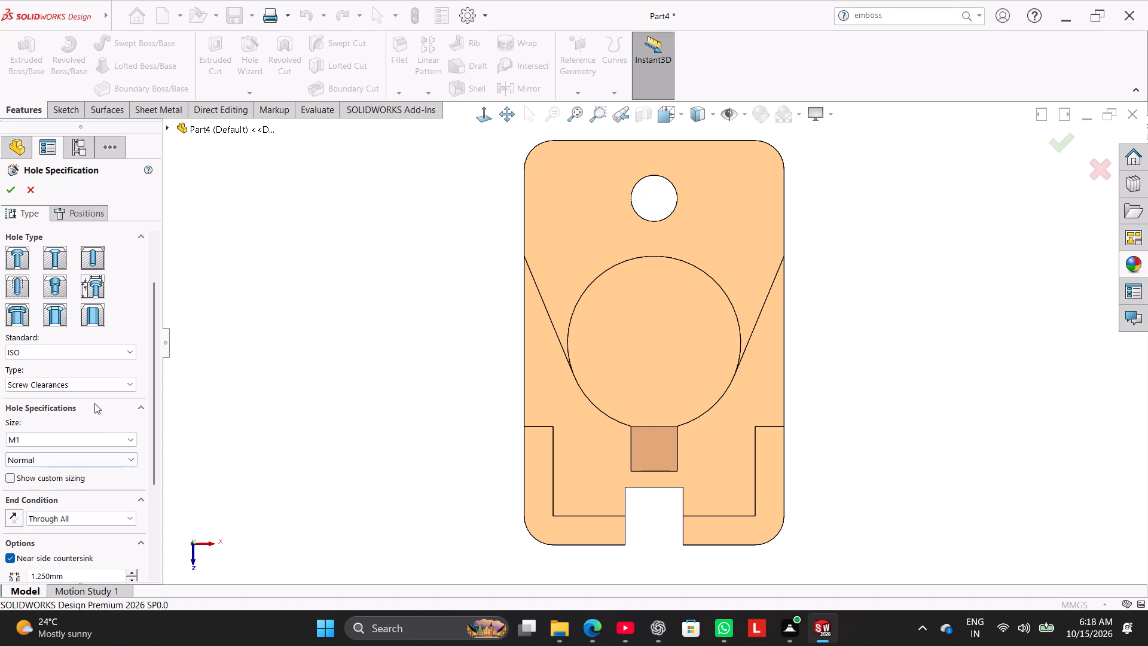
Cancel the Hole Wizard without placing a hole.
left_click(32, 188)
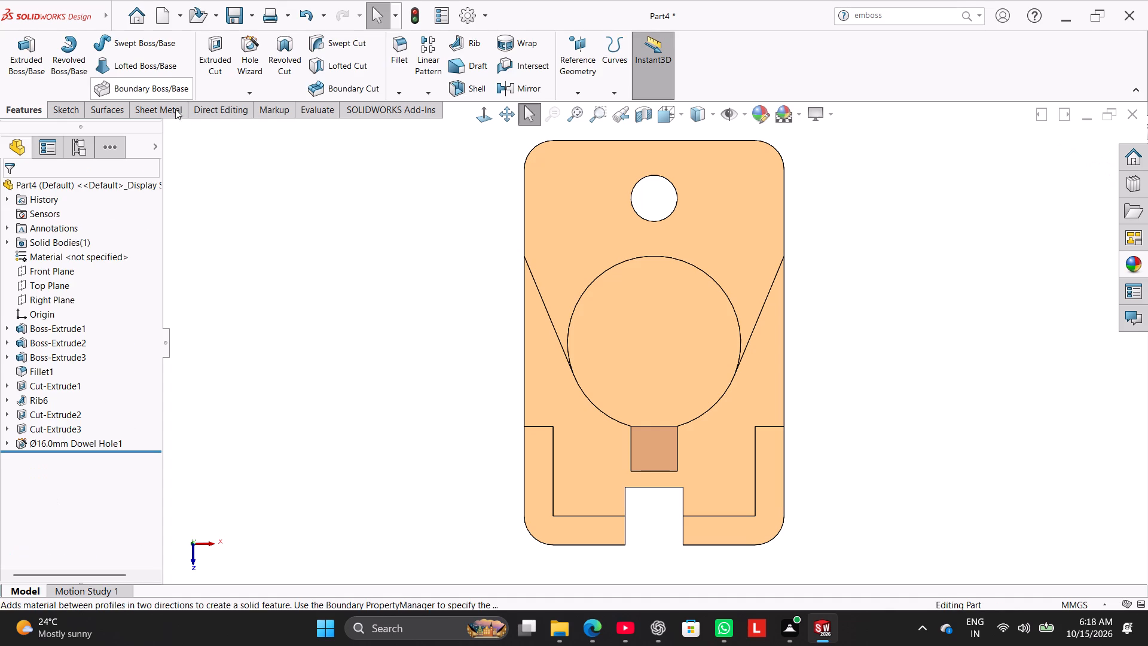
Sketch a circle centred on the cylinder's top face and set its diameter to 40 mm.
middle_click_drag(369, 231, 423, 183)
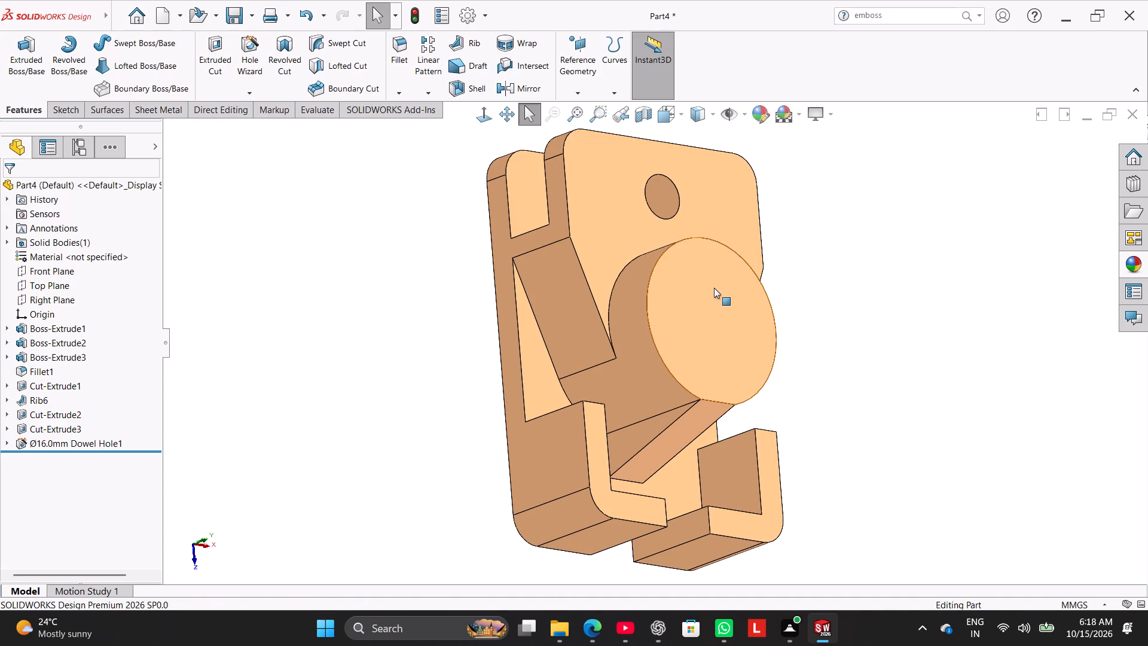
right_click(714, 288)
left_click(751, 268)
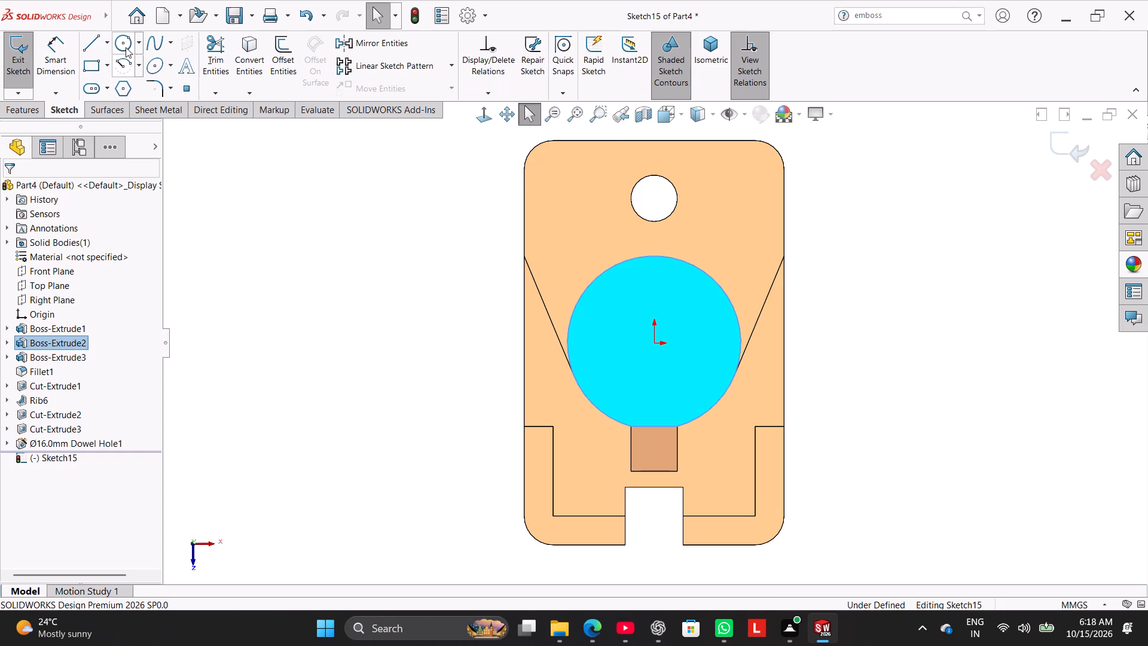
left_click(126, 47)
left_click(657, 344)
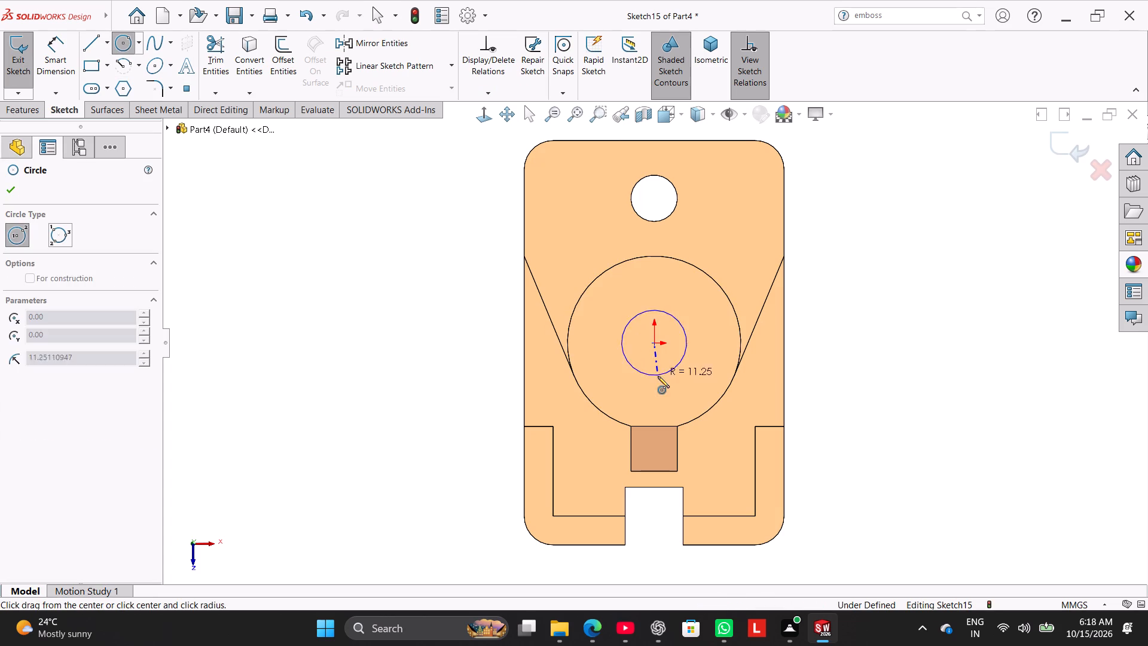
left_click(658, 375)
left_click(45, 56)
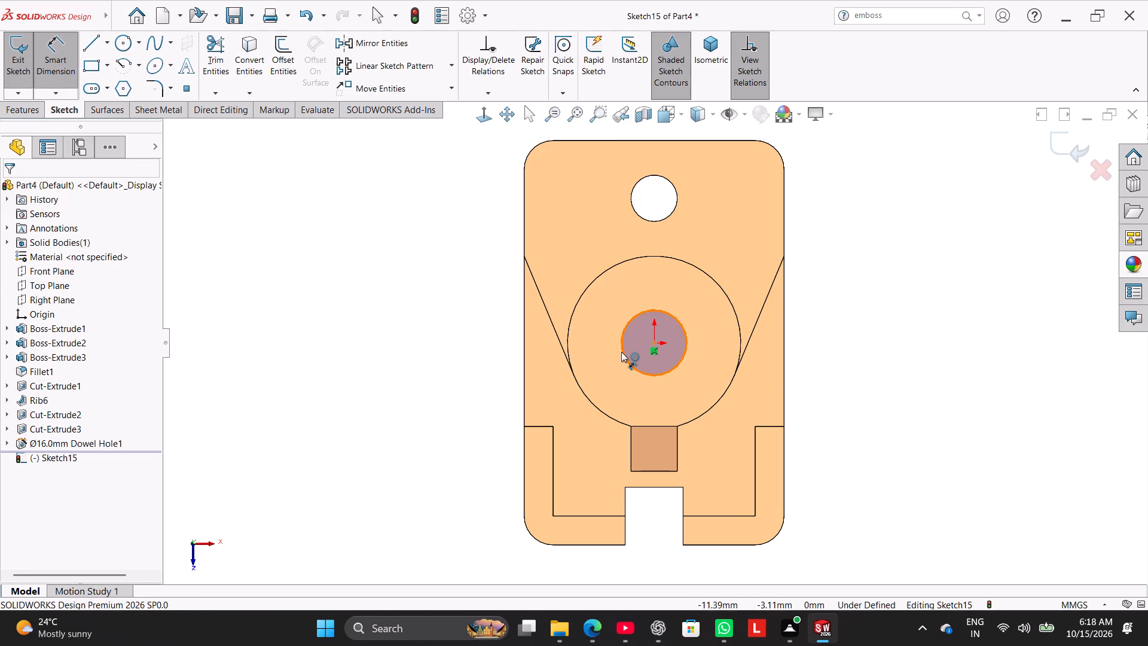
left_click(621, 352)
left_click(477, 392)
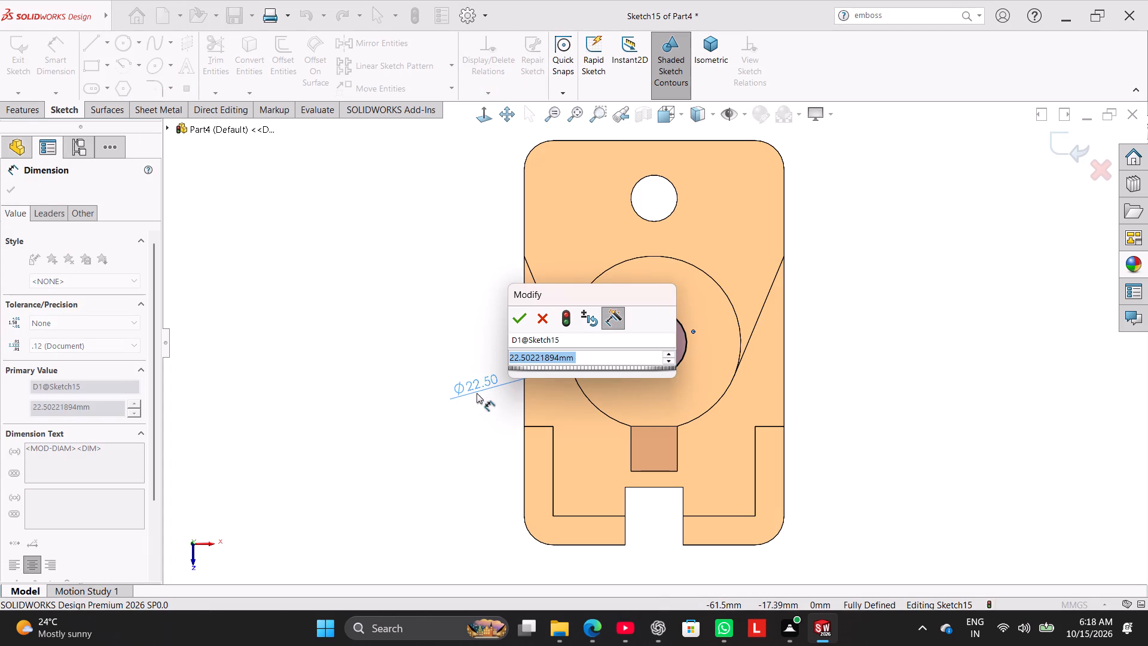
type("40")
key("Return")
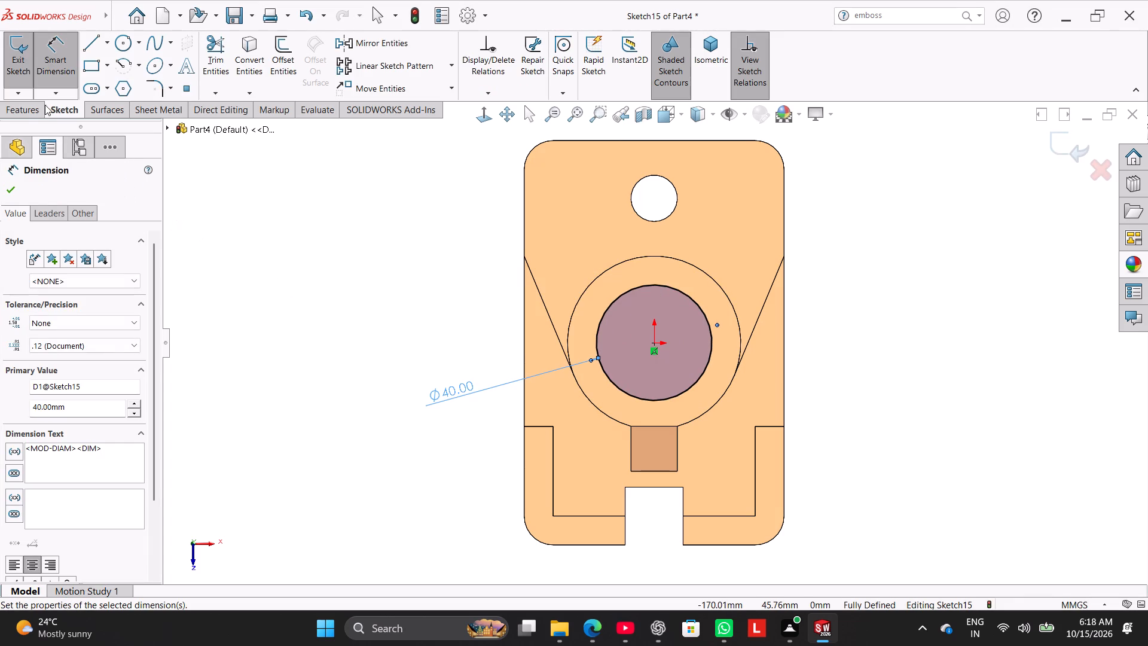
Cut-extrude the 40 mm circle 10 mm deep into the cylinder with a blind end condition.
left_click(28, 110)
left_click(208, 54)
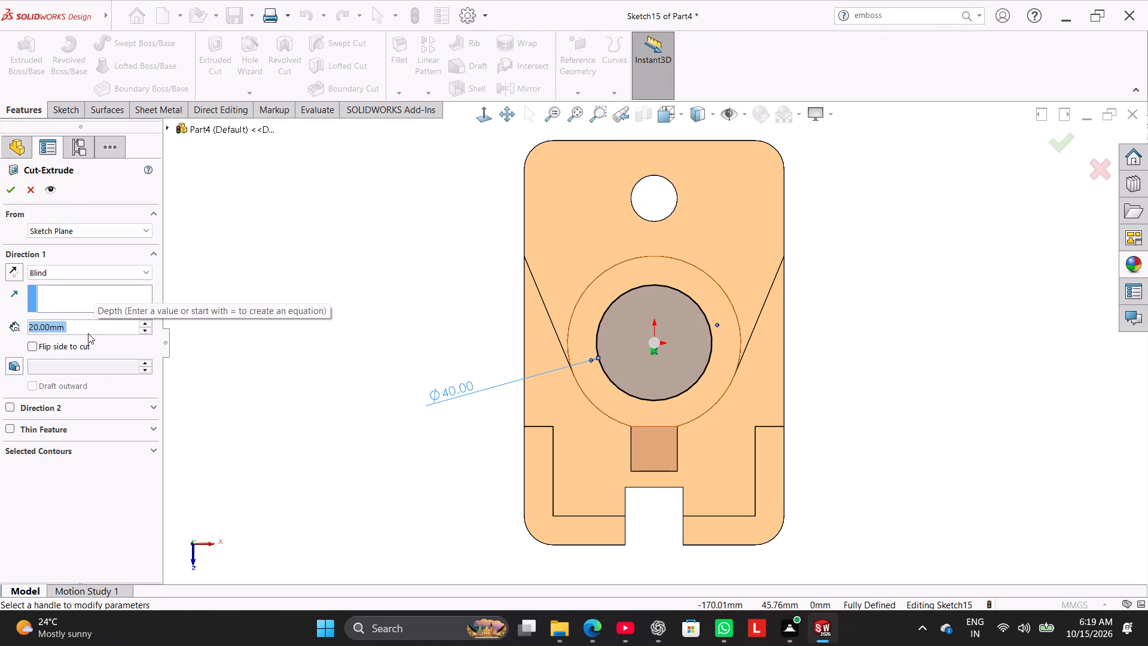
type("10")
key("Return")
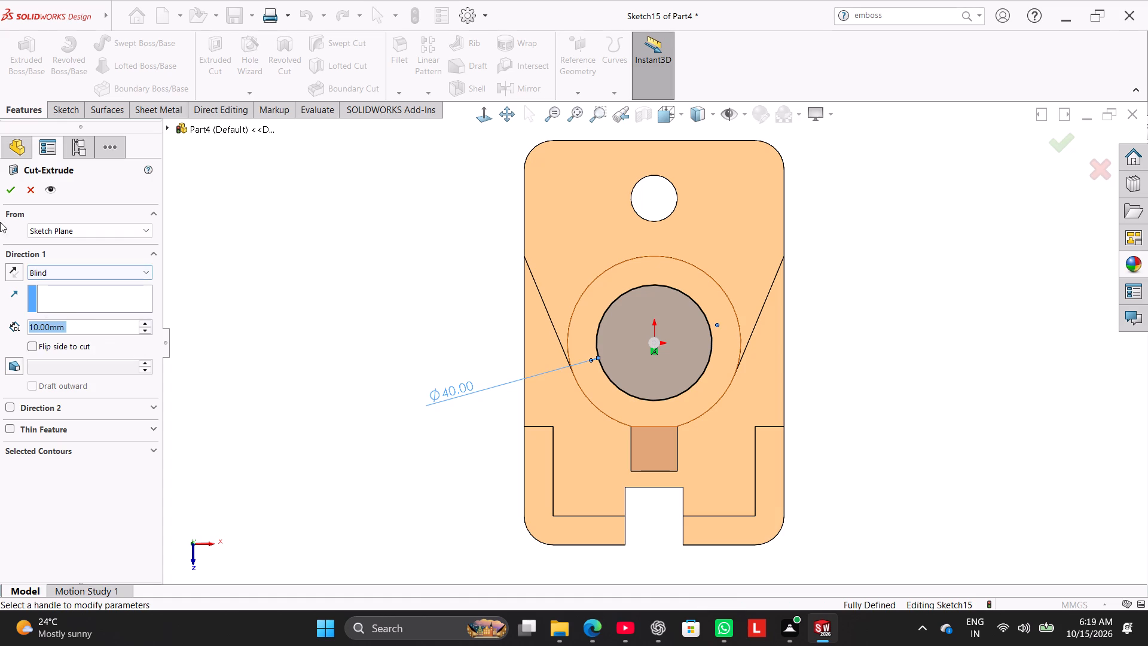
left_click(12, 190)
Examine the model from several angles in shaded and hidden-lines-visible display, finishing in a shaded isometric view.
middle_click_drag(273, 304, 265, 230)
scroll(277, 281, "up", 1)
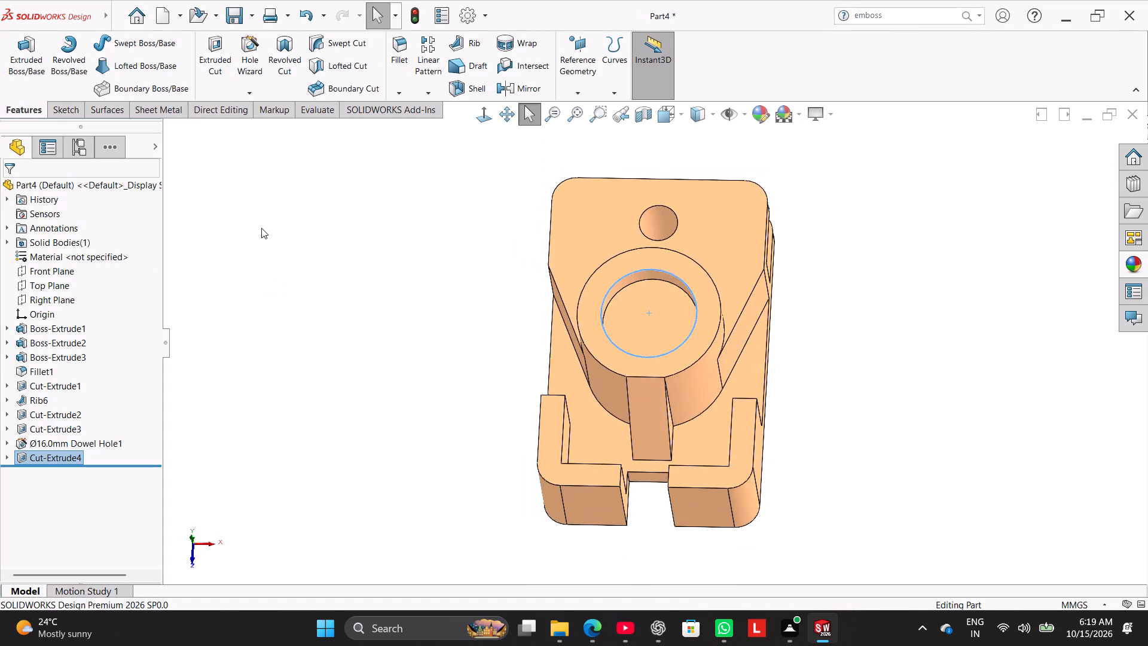
right_click_drag(259, 300, 318, 251)
left_click(294, 305)
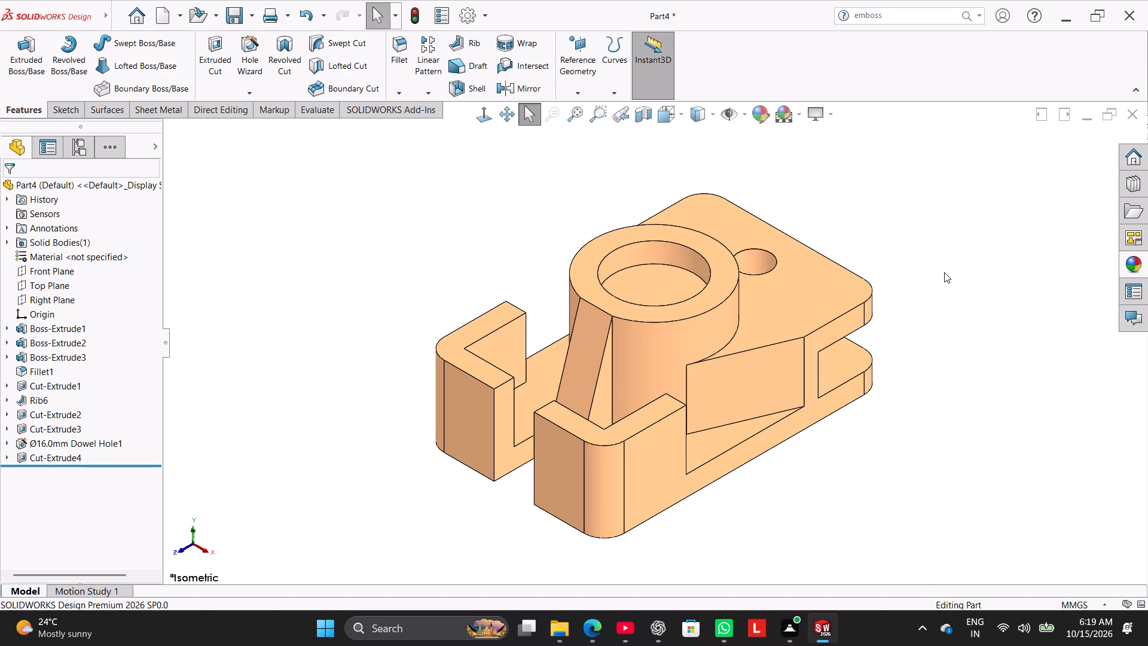
middle_click_drag(943, 272, 793, 404)
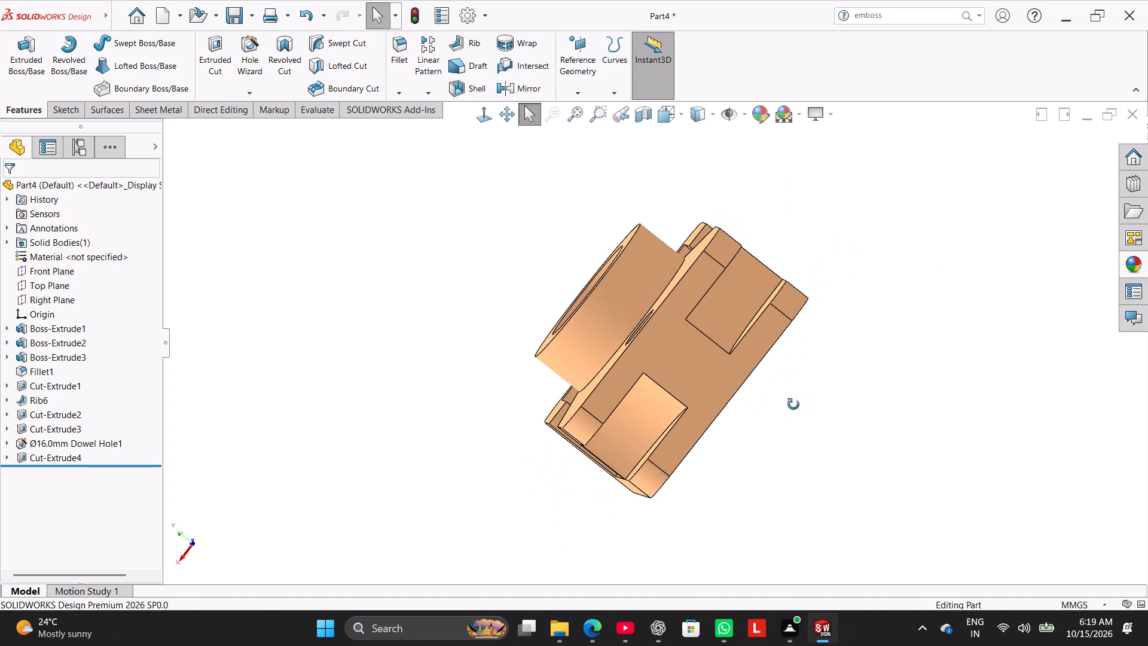
middle_click_drag(793, 404, 799, 437)
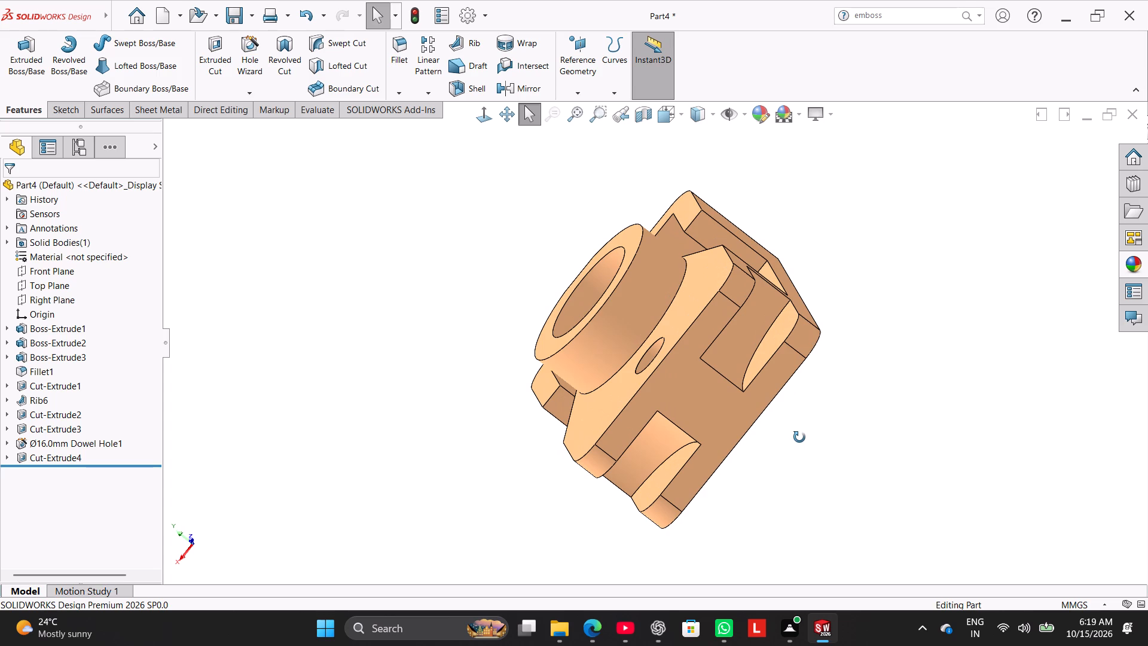
middle_click_drag(799, 437, 852, 471)
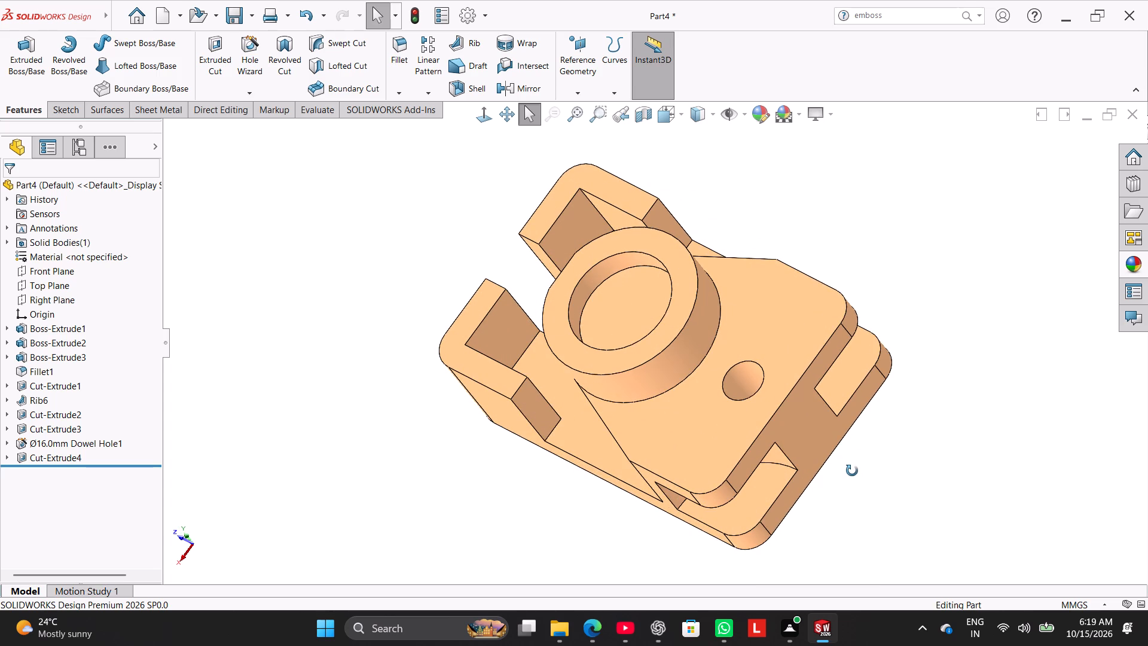
middle_click_drag(852, 471, 849, 468)
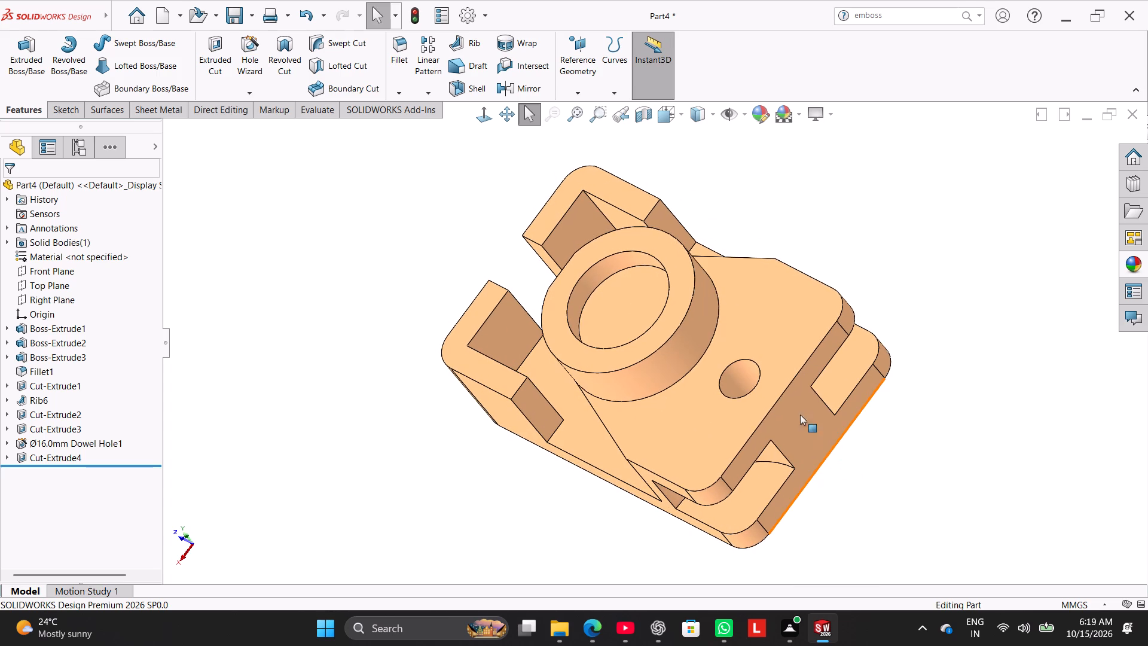
left_click(711, 116)
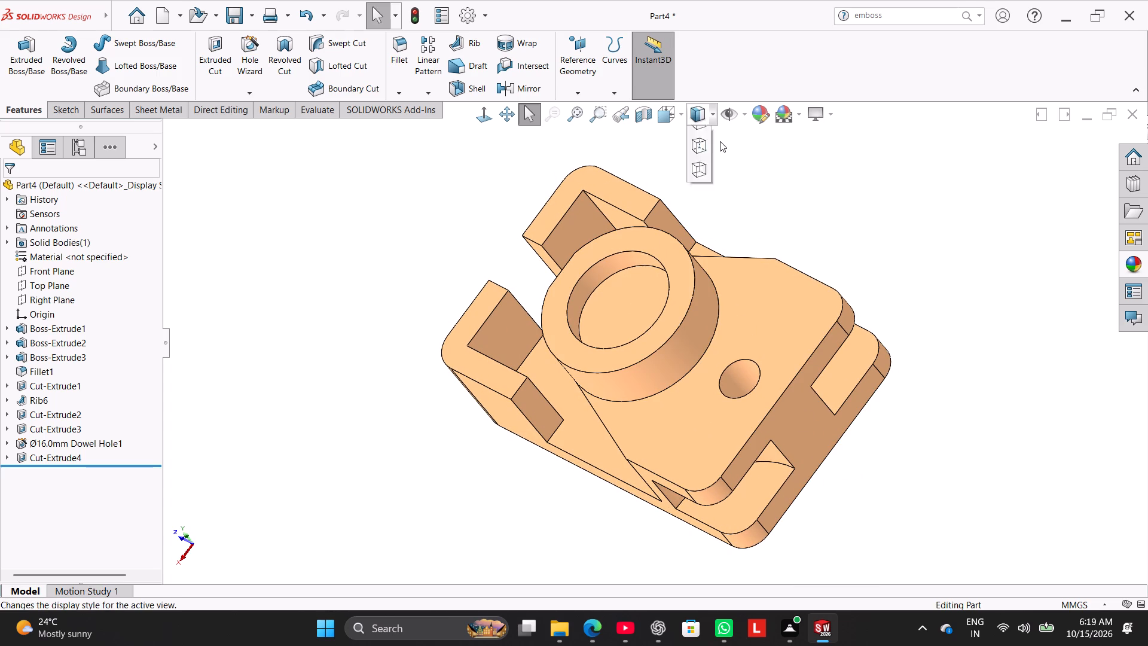
left_click(704, 209)
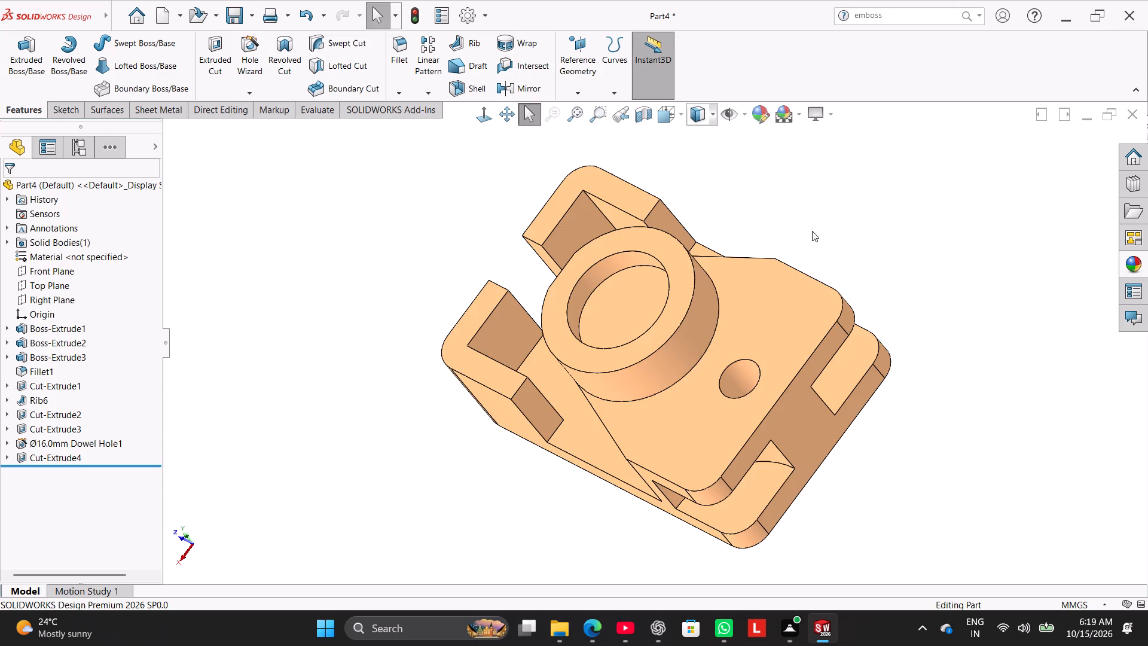
middle_click_drag(804, 224, 750, 185)
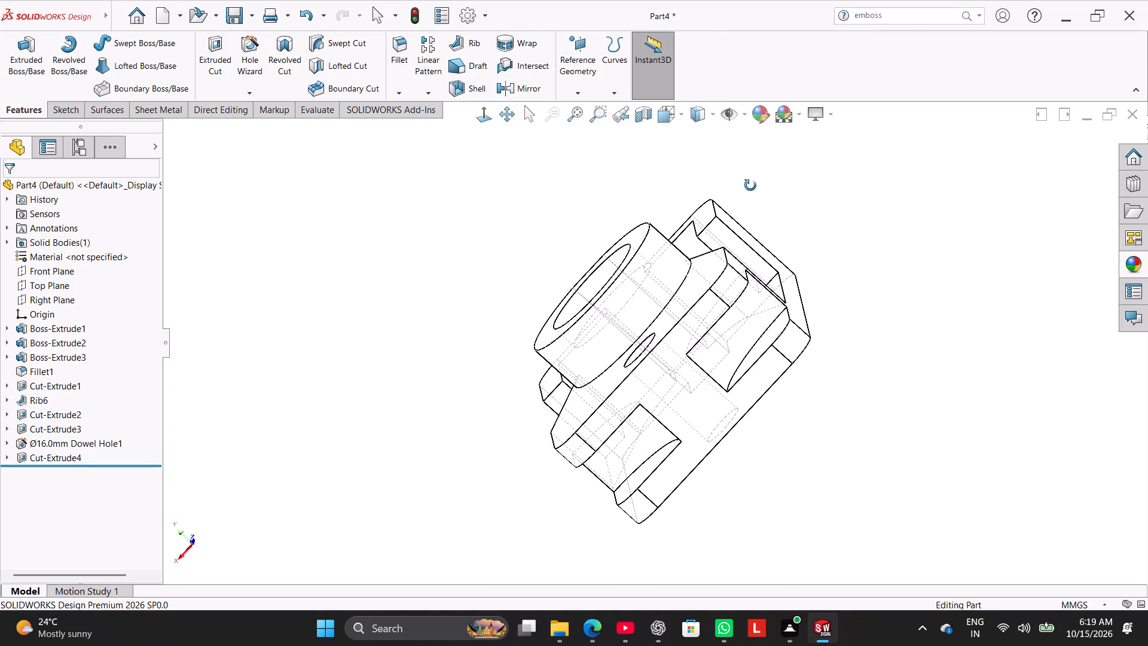
middle_click_drag(750, 185, 753, 187)
left_click(713, 117)
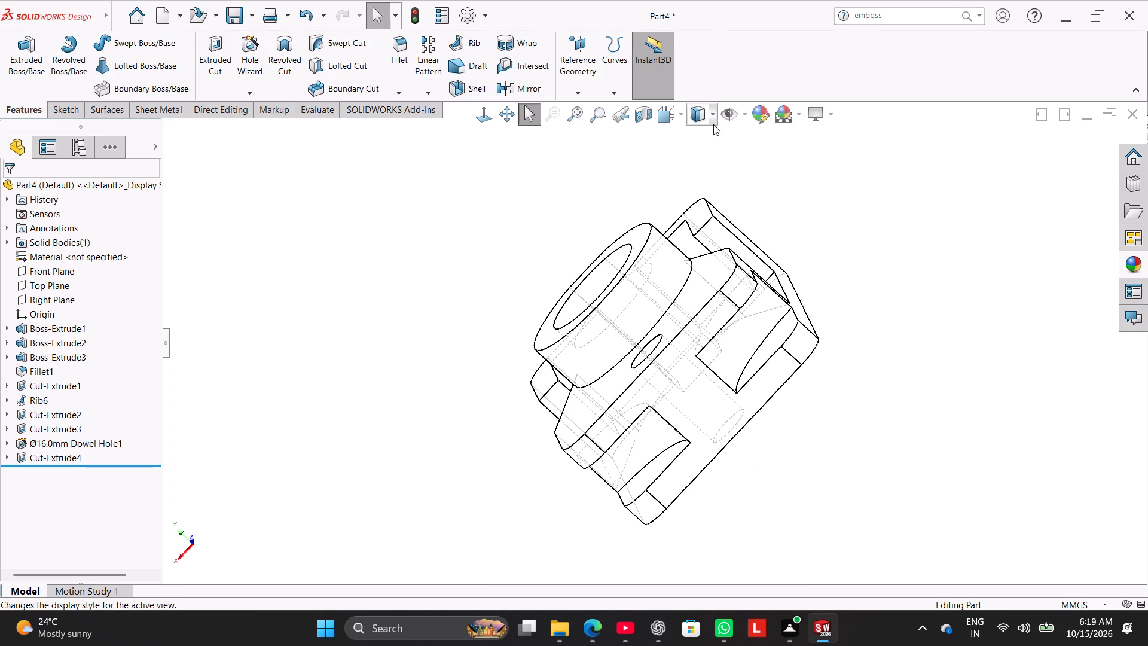
left_click(704, 140)
right_click_drag(380, 298, 603, 219)
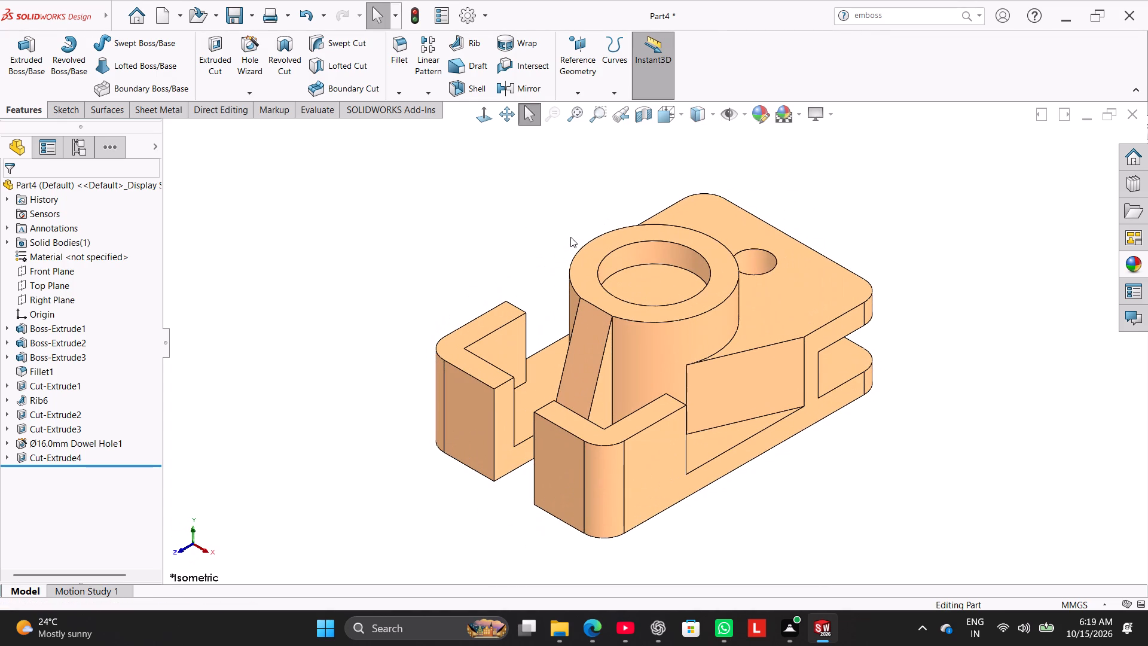
Start a sketch on the Top Plane and draw a circle about 26 mm in diameter centred on the origin.
right_click(643, 275)
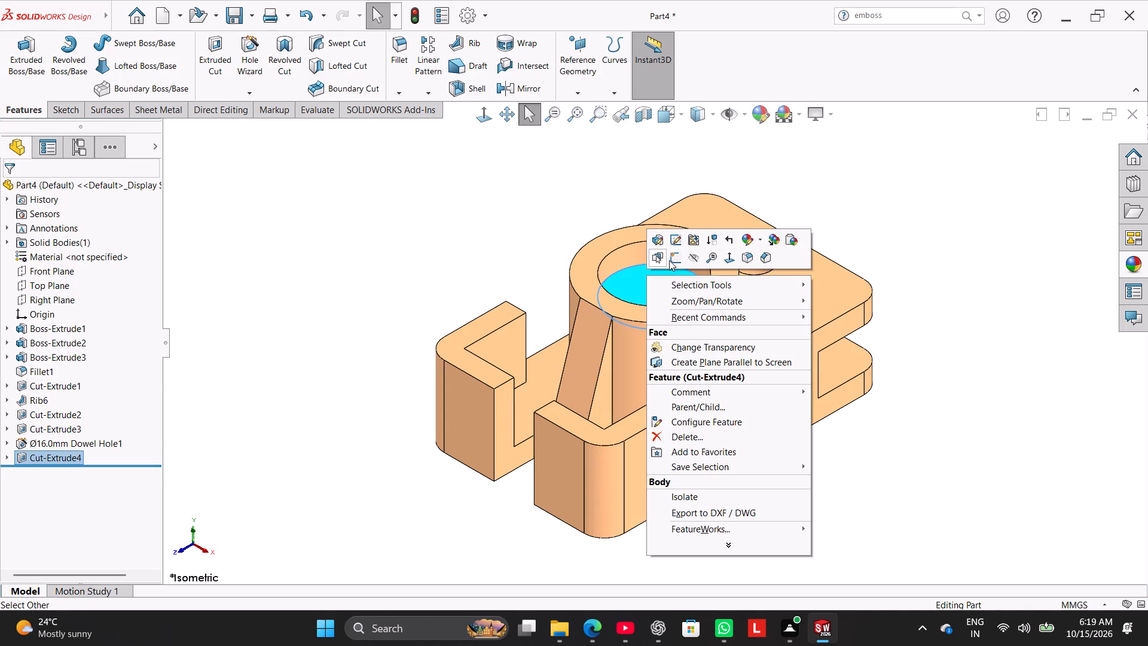
left_click(450, 249)
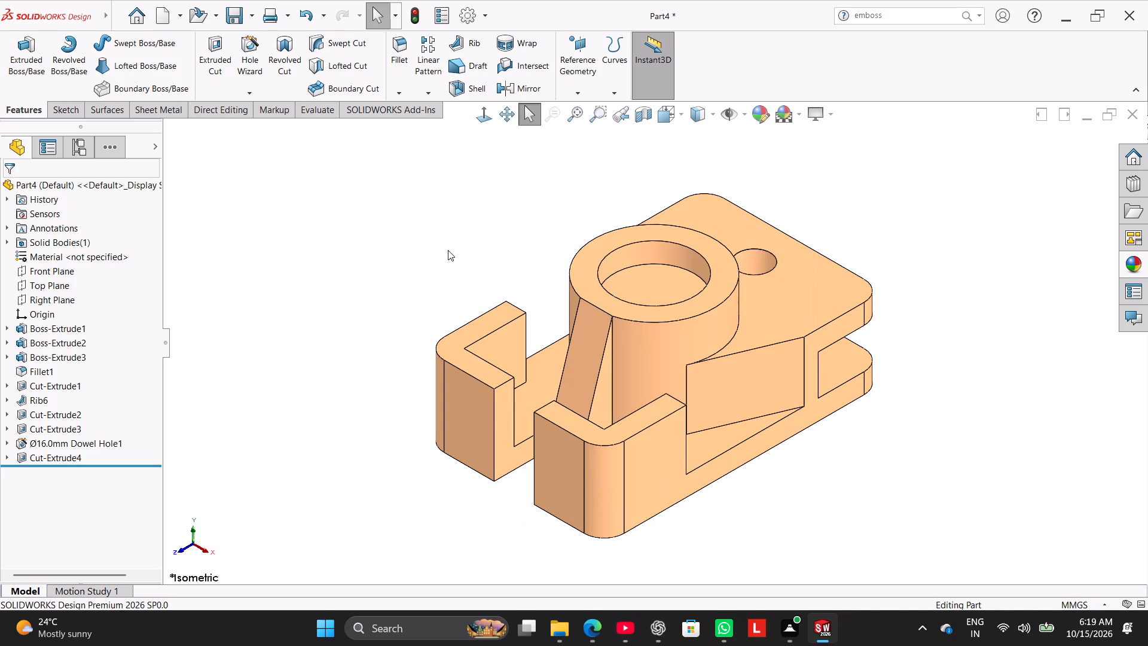
left_click(63, 282)
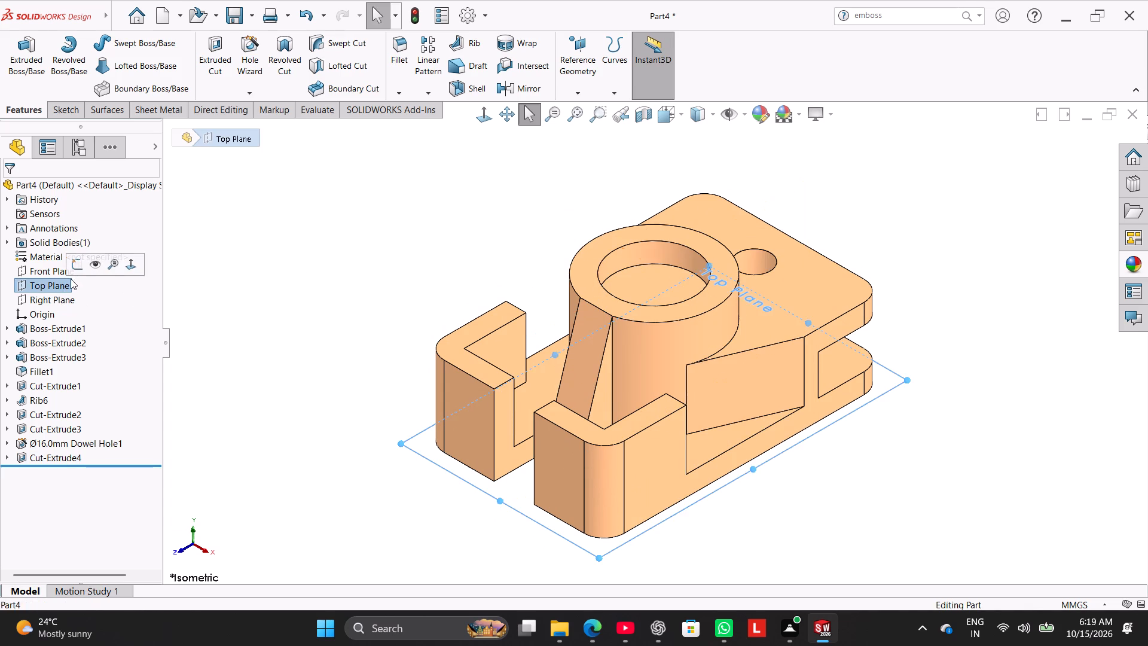
left_click(78, 266)
left_click(387, 264)
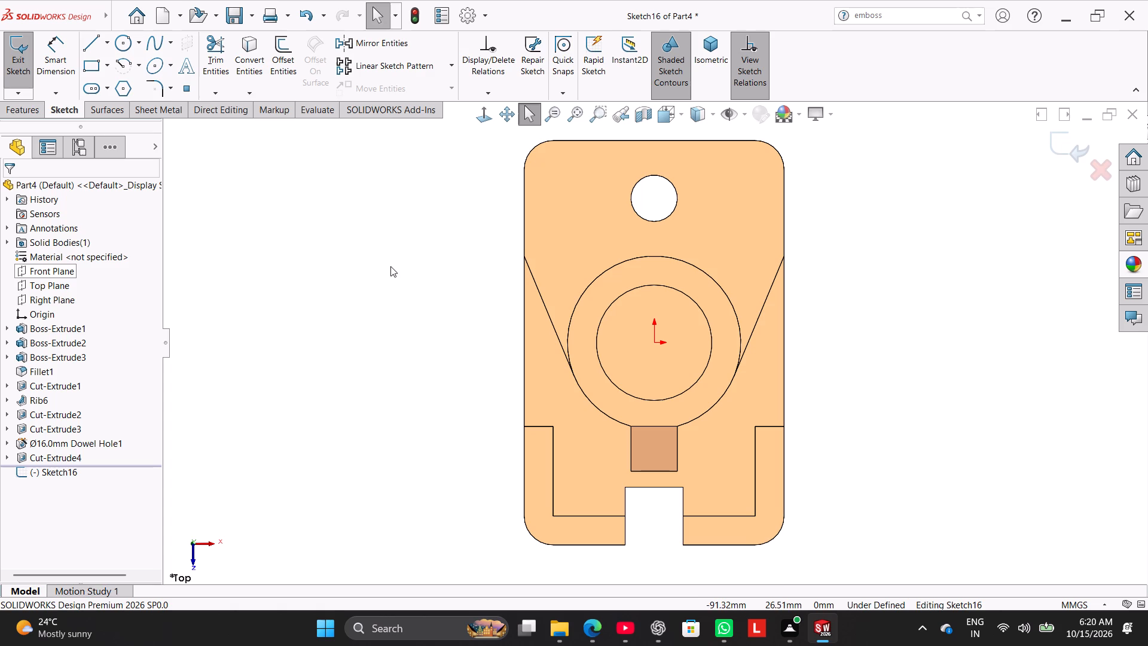
left_click(119, 43)
left_click(653, 341)
left_click(662, 380)
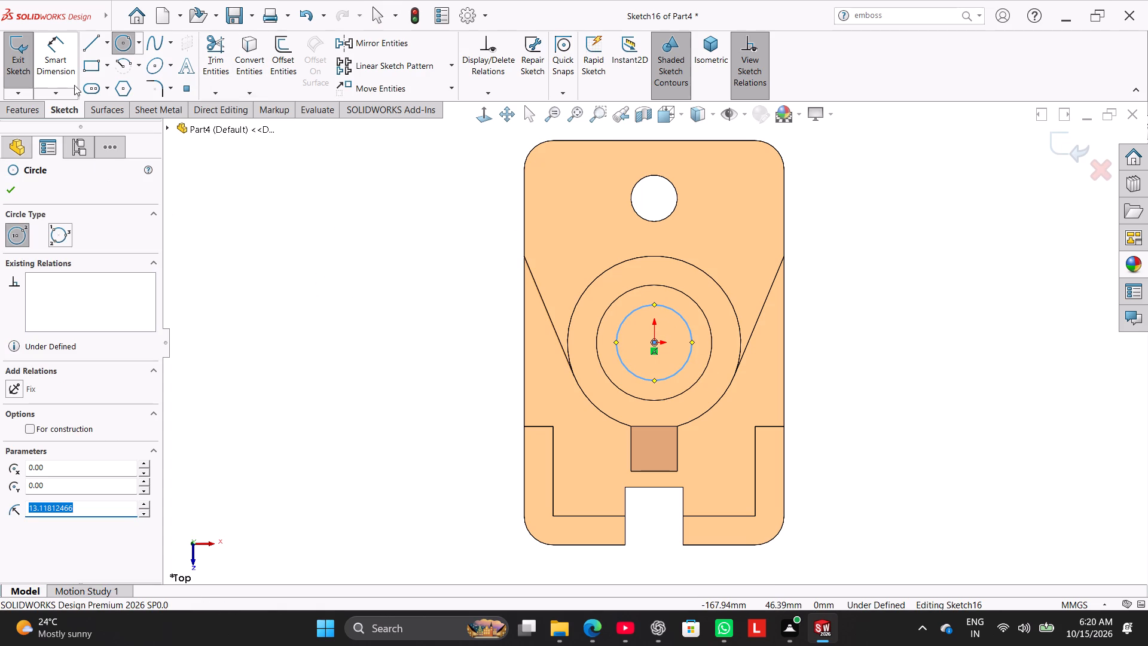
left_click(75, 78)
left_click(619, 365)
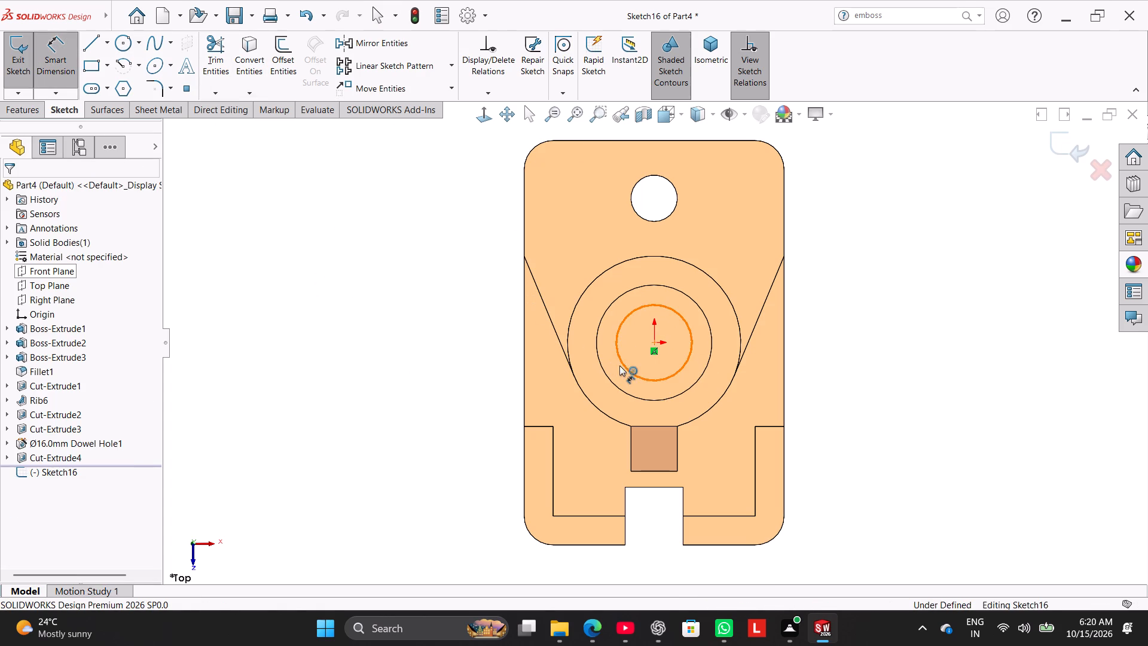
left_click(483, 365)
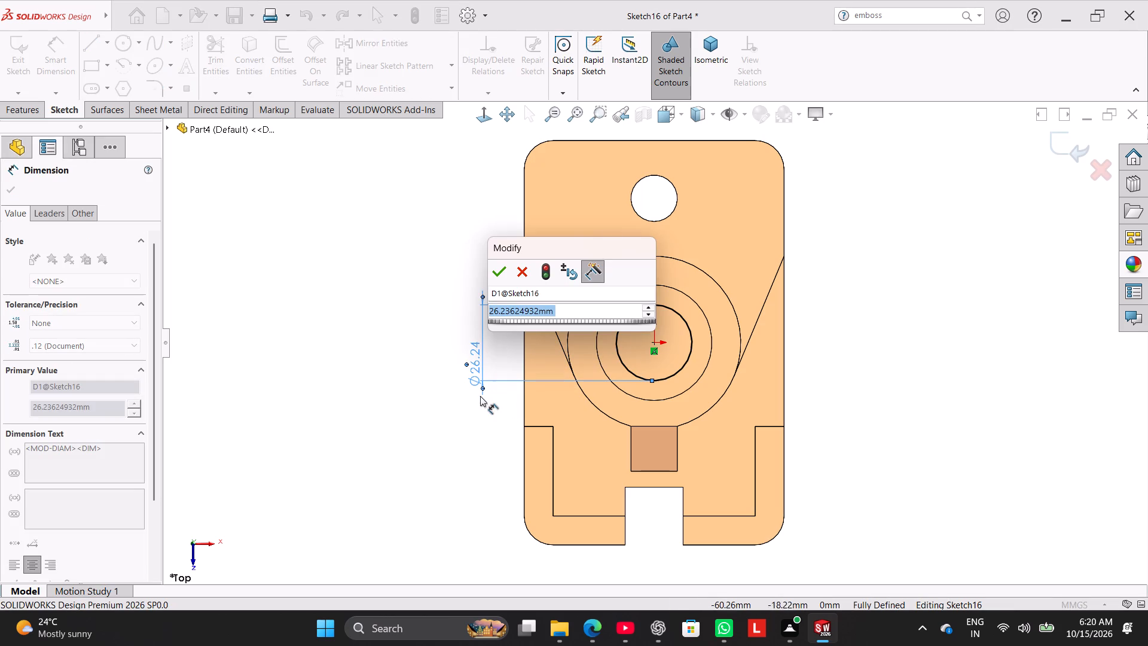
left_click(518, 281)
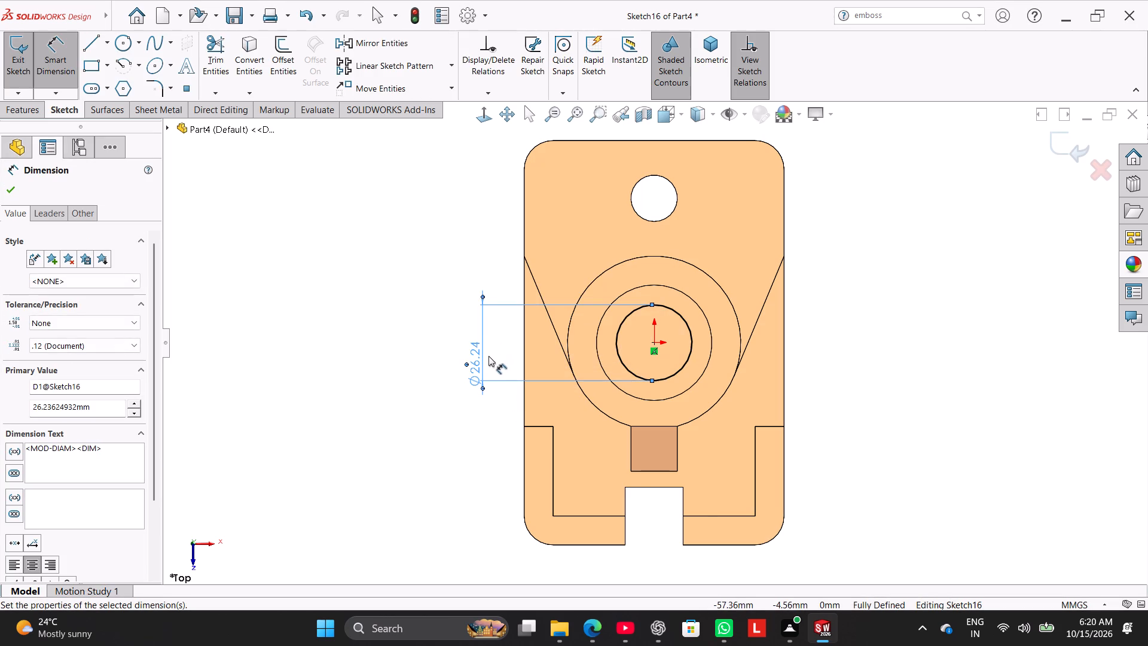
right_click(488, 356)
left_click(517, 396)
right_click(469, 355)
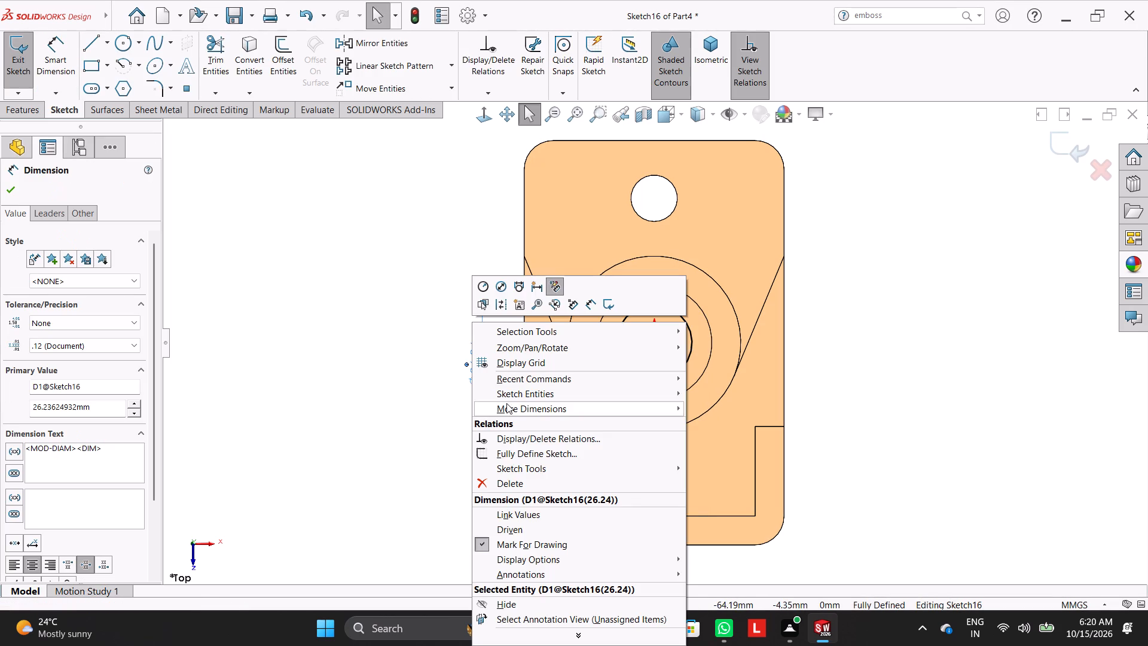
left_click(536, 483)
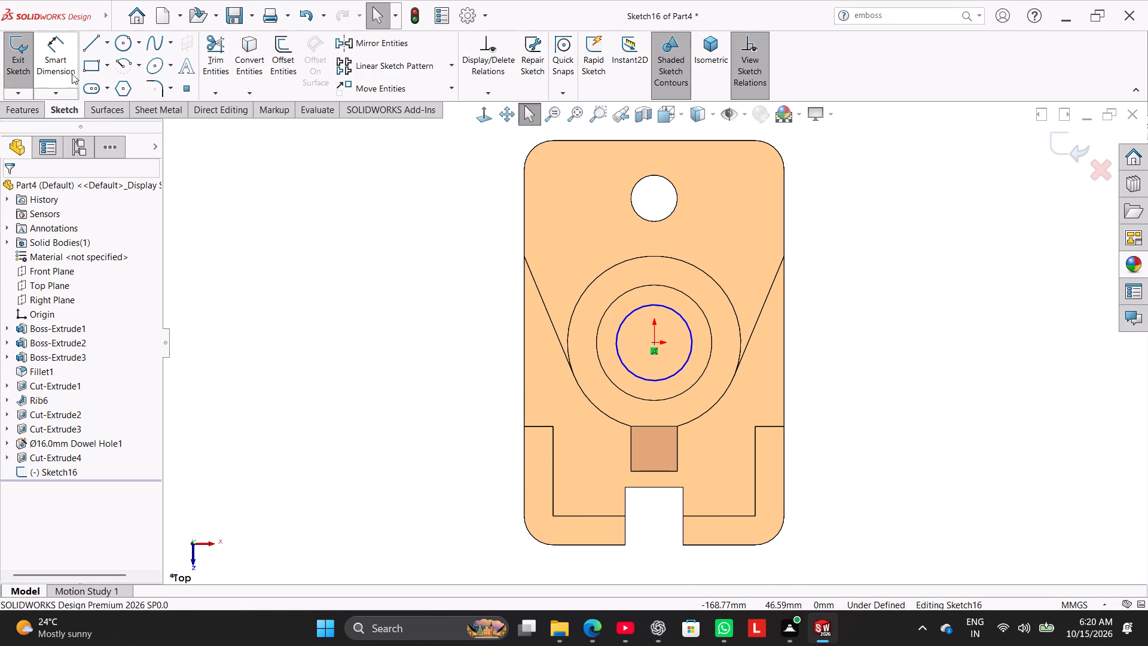
Dimension the new circle's diameter to 16 mm.
left_click(66, 71)
left_click_drag(636, 373, 631, 379)
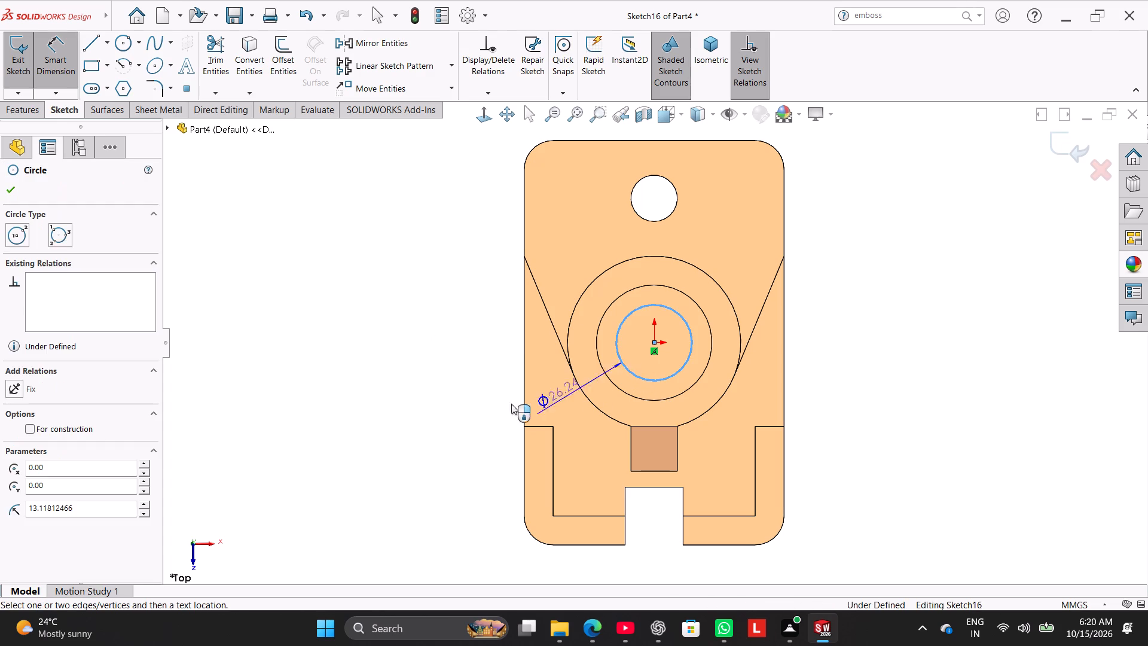
left_click(481, 433)
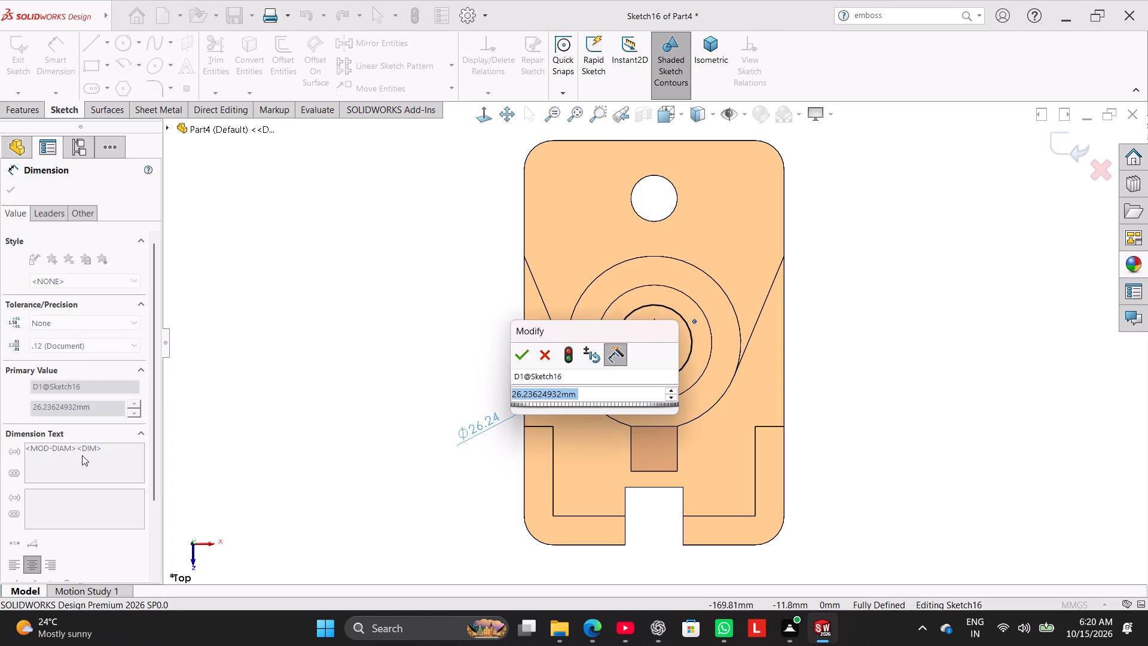
type("16")
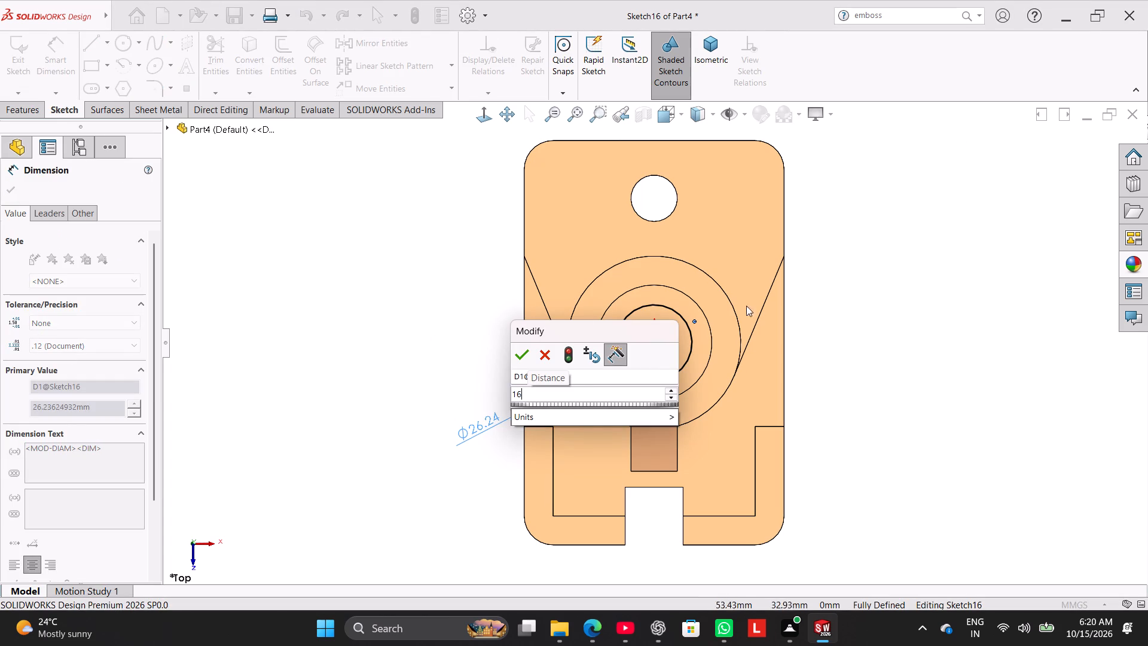
left_click(529, 356)
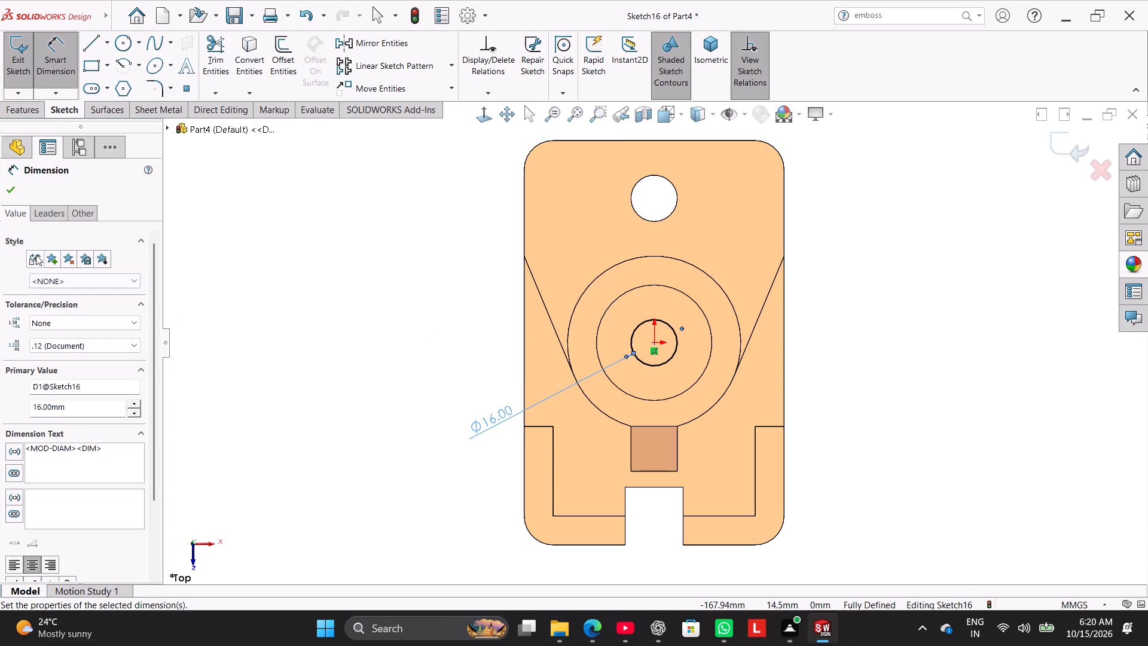
Display the central circle's diameter dimension as a radius and move its text slightly closer to the circle.
left_click(46, 219)
left_click(36, 304)
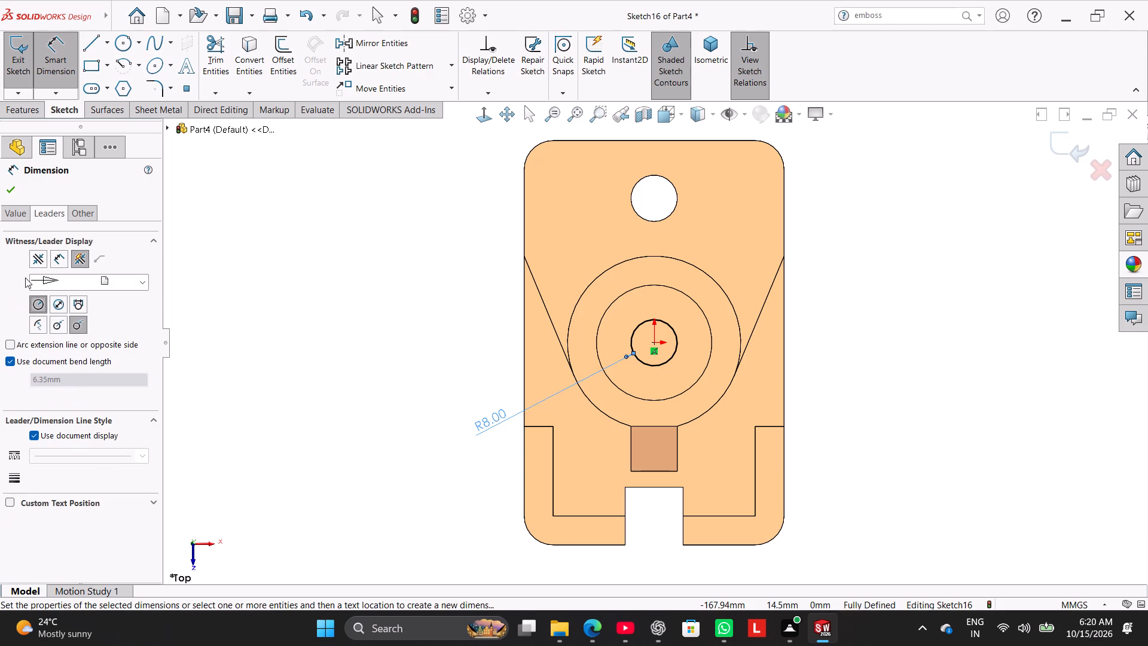
left_click(11, 193)
left_click(228, 295)
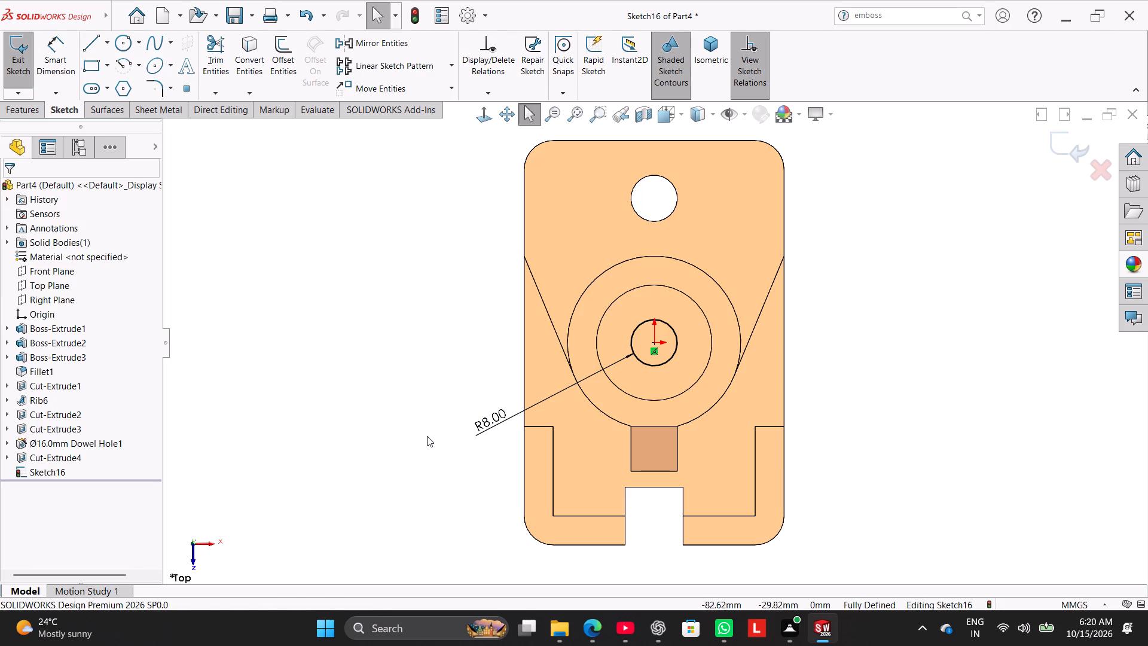
left_click_drag(481, 422, 503, 418)
left_click(413, 391)
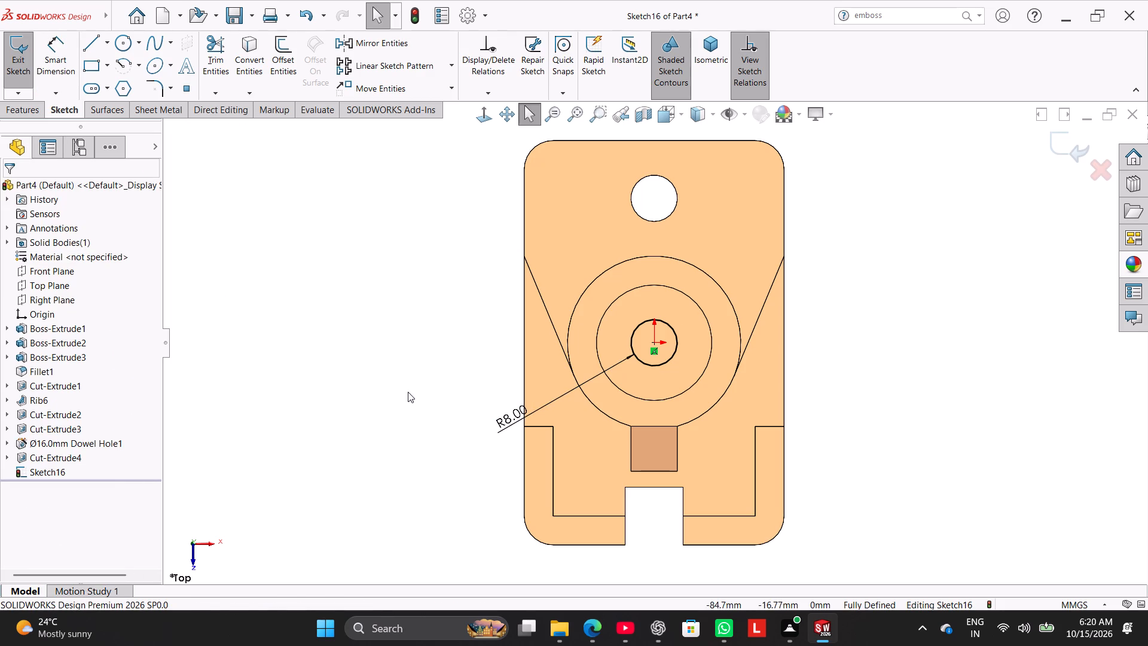
Draw a vertical construction line 8 mm long from the origin to the top quadrant of the circle.
scroll(664, 361, "down", 5)
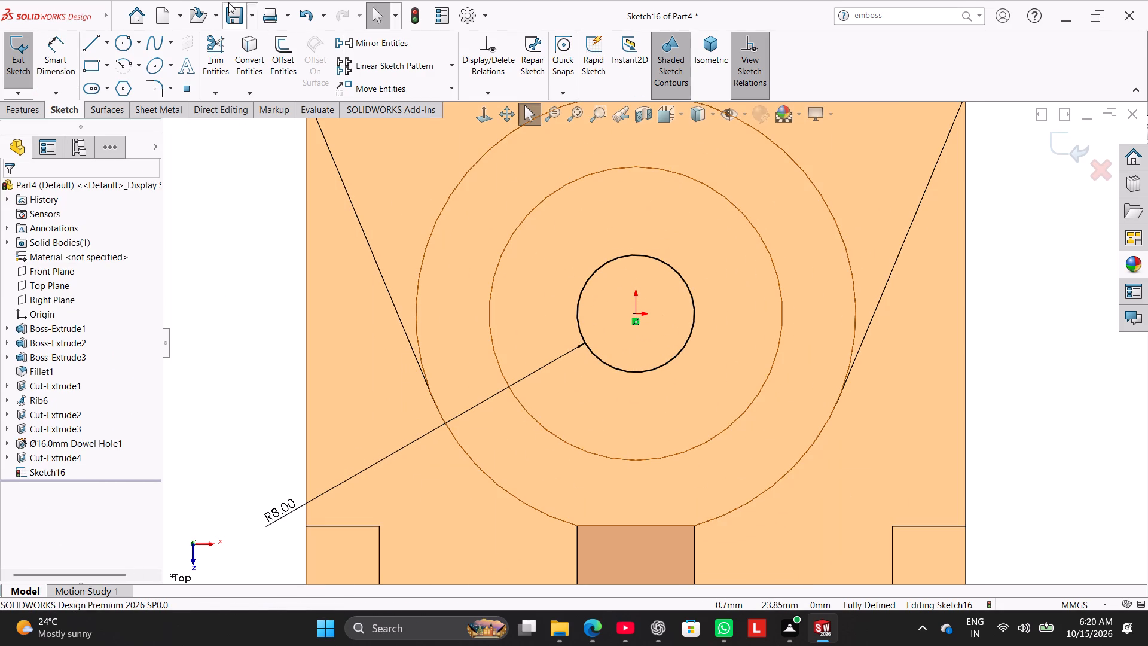
left_click(108, 39)
left_click(111, 75)
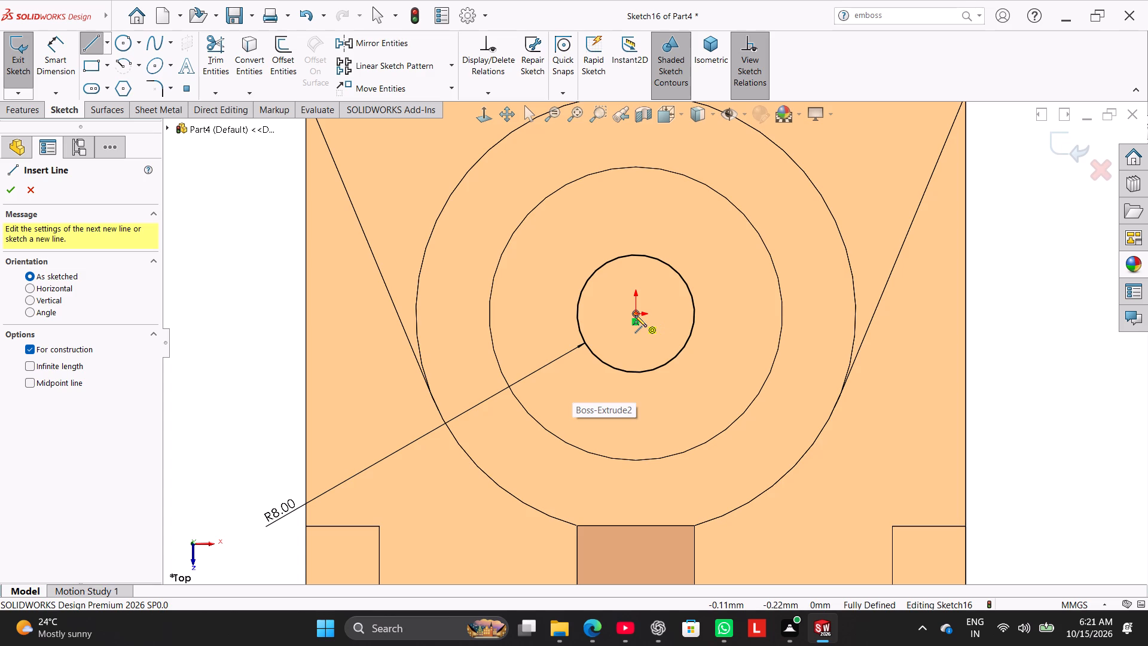
scroll(635, 315, "up", 4)
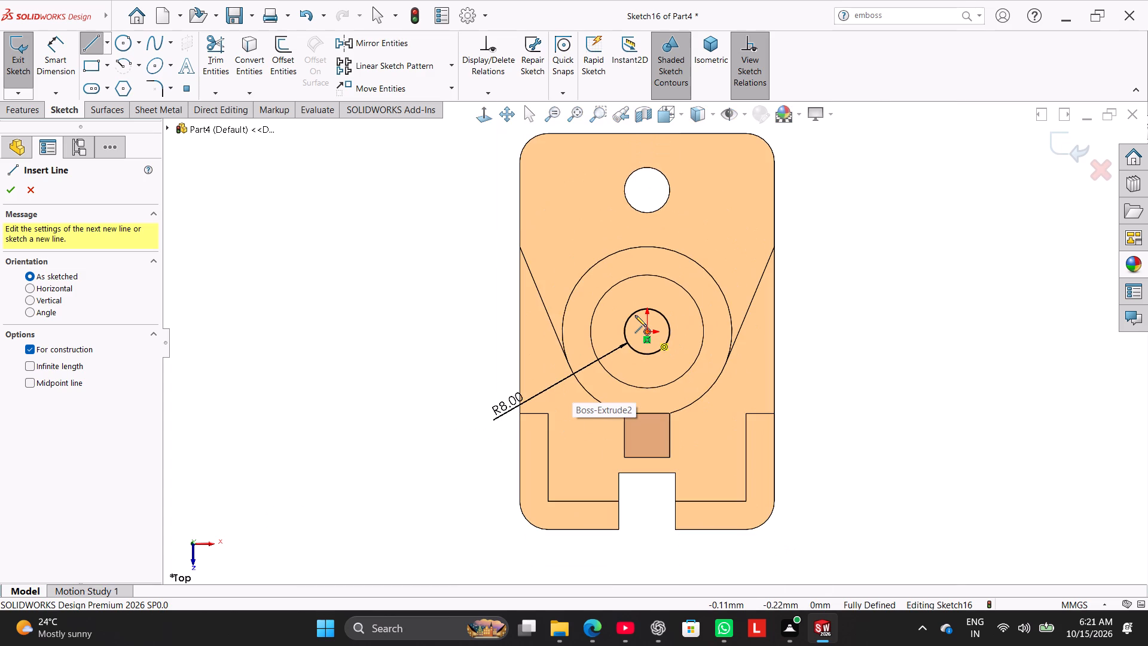
scroll(639, 292, "down", 5)
left_click(664, 392)
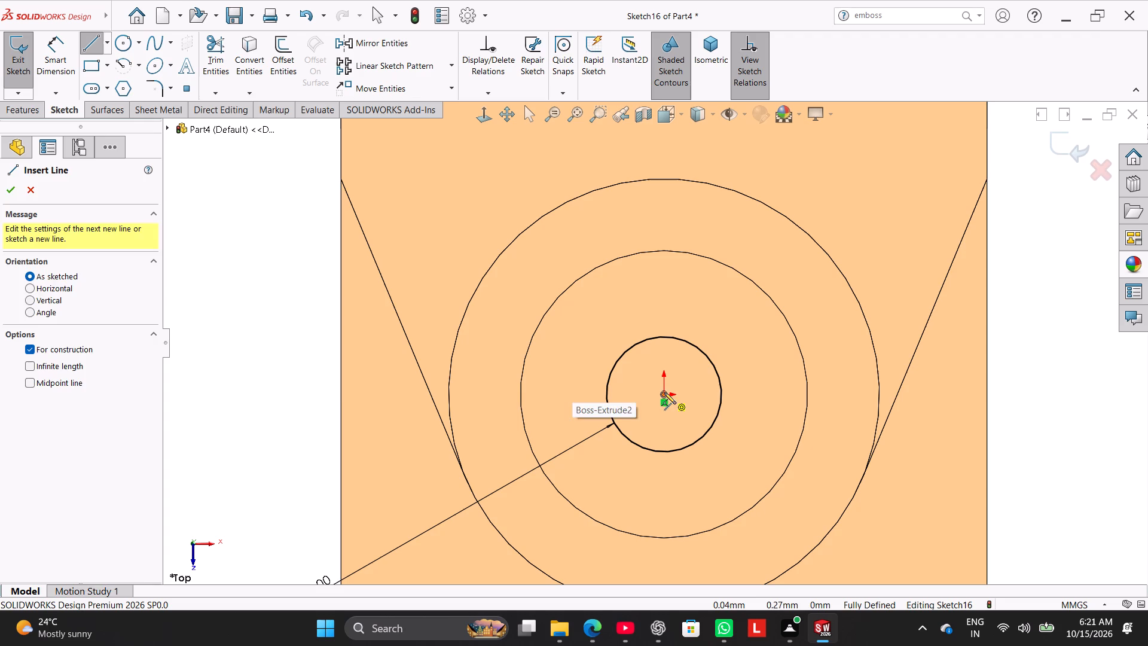
left_click(664, 340)
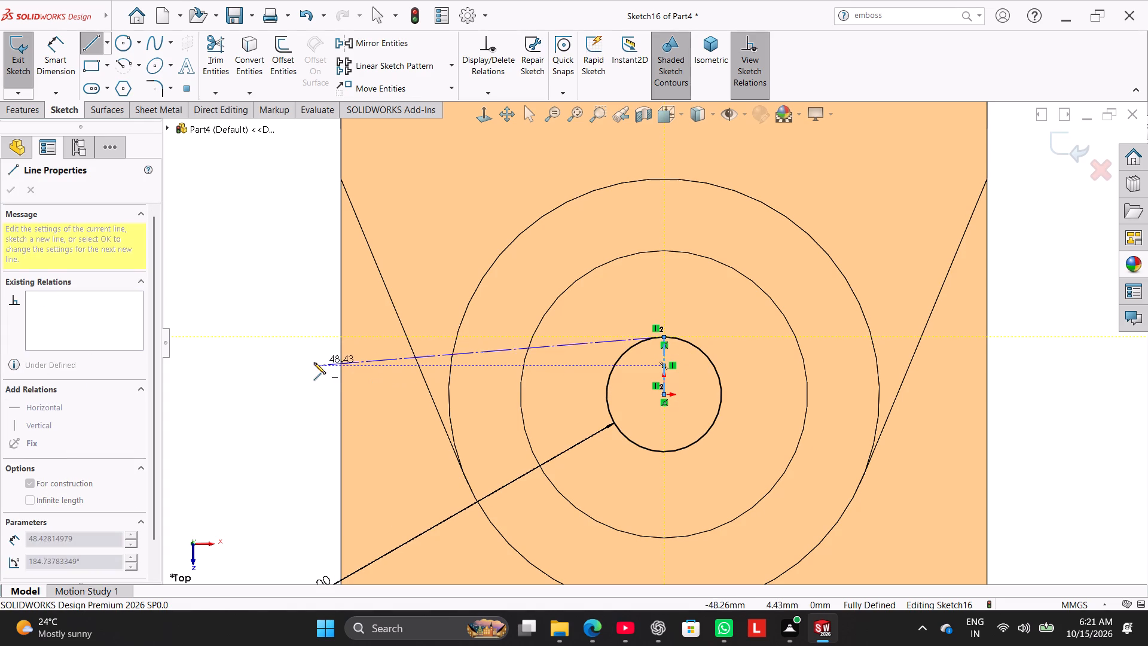
right_click(311, 361)
left_click(330, 368)
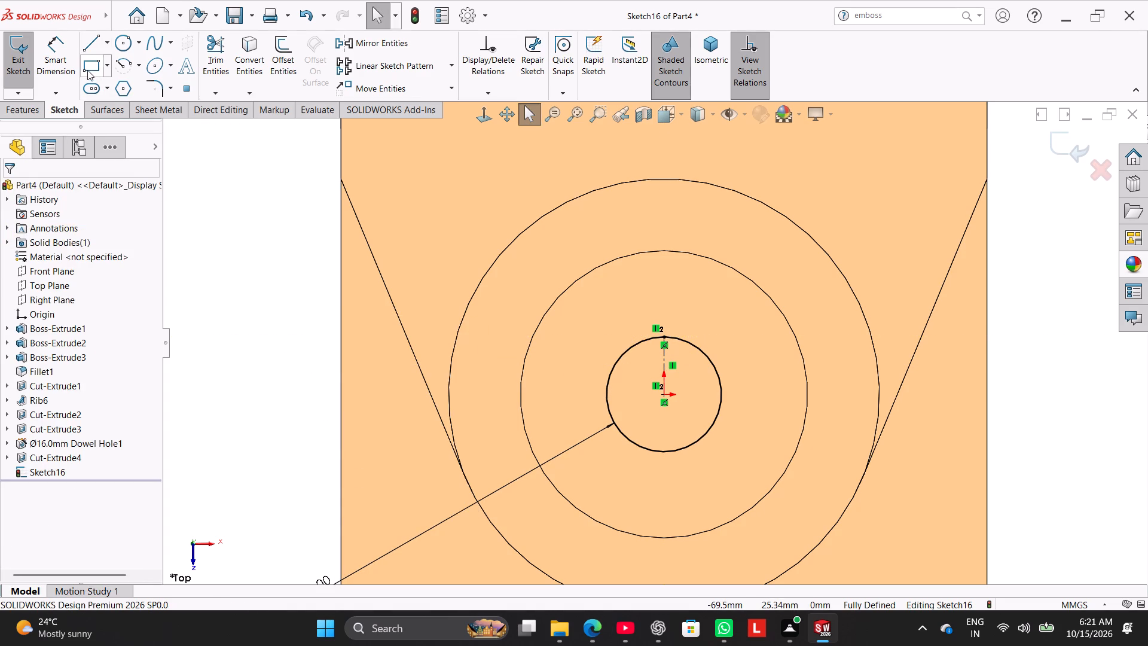
Sketch a corner rectangle about 1.7 mm wide, starting on the circle just beside the centreline's upper end and extending outward.
left_click(86, 67)
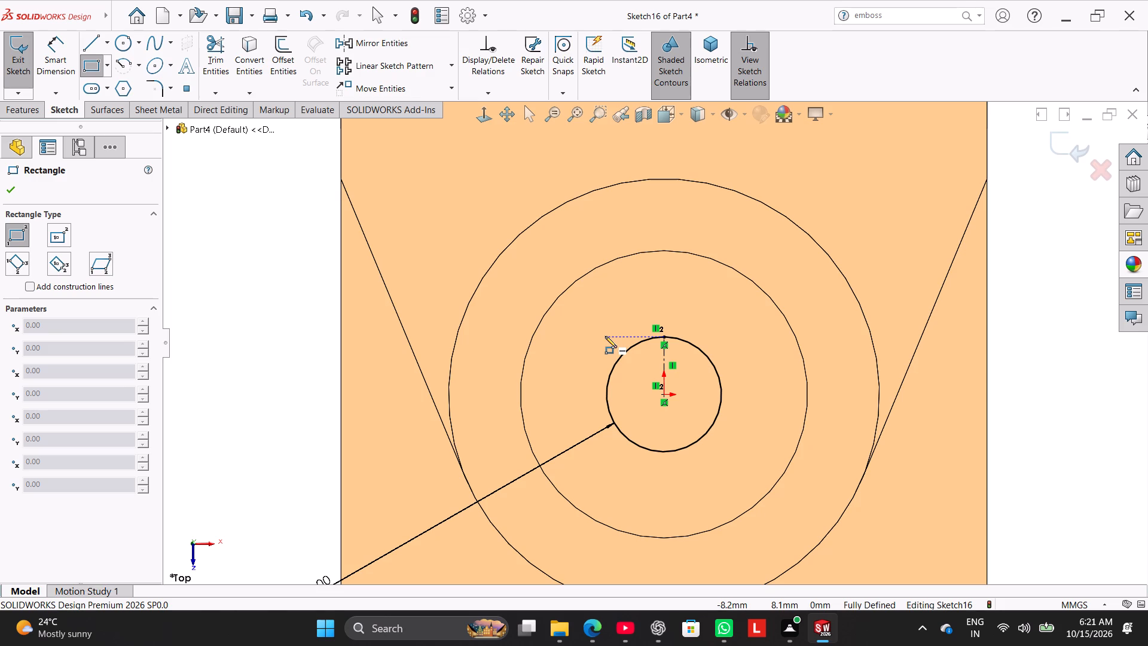
scroll(664, 330, "down", 6)
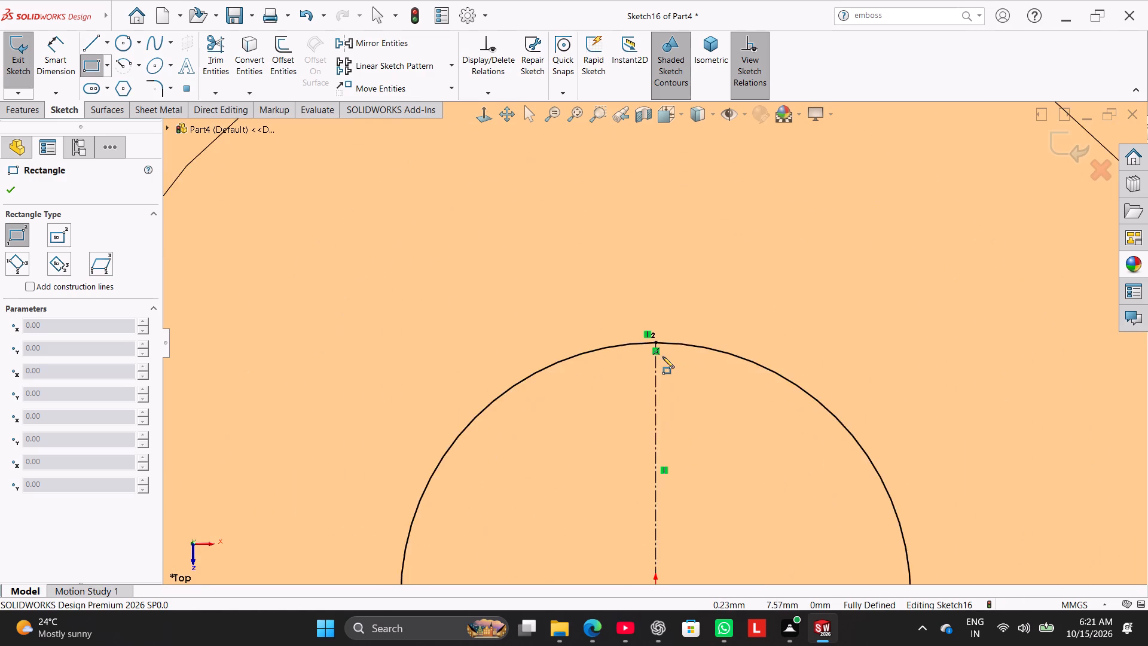
scroll(662, 356, "down", 4)
left_click(616, 336)
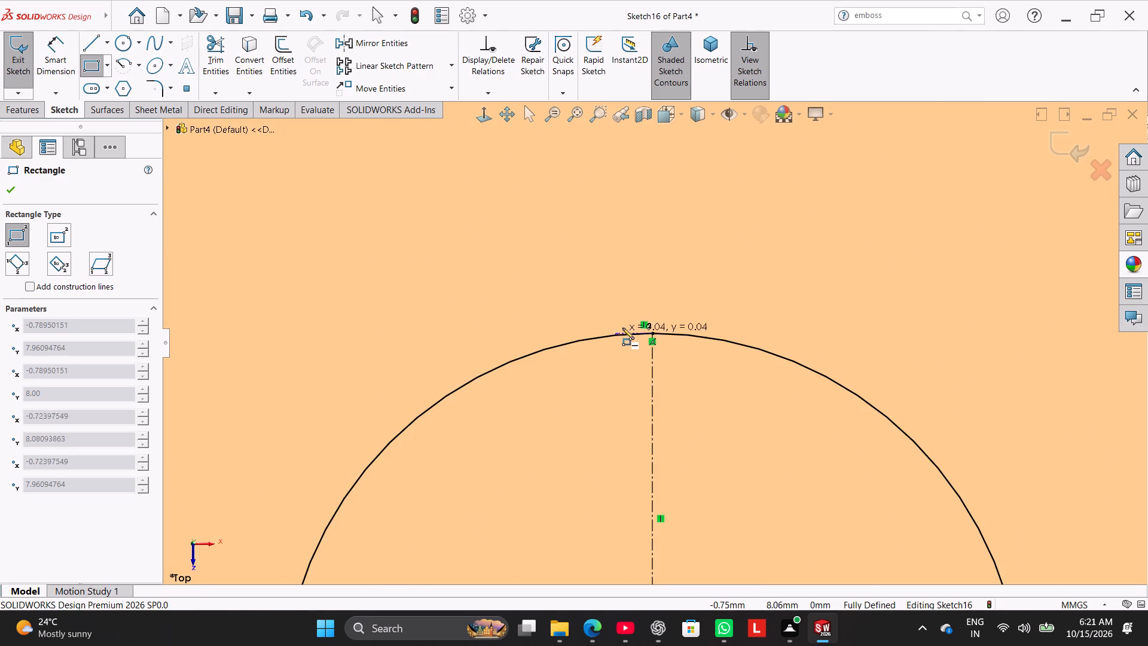
left_click(695, 267)
right_click(731, 257)
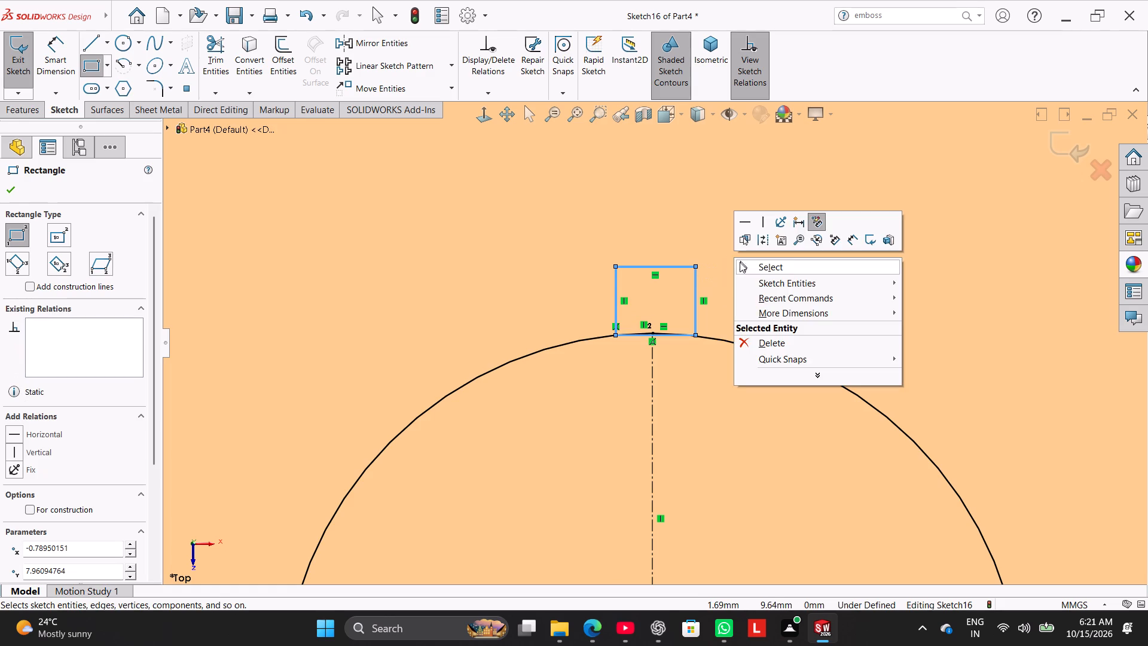
left_click(741, 263)
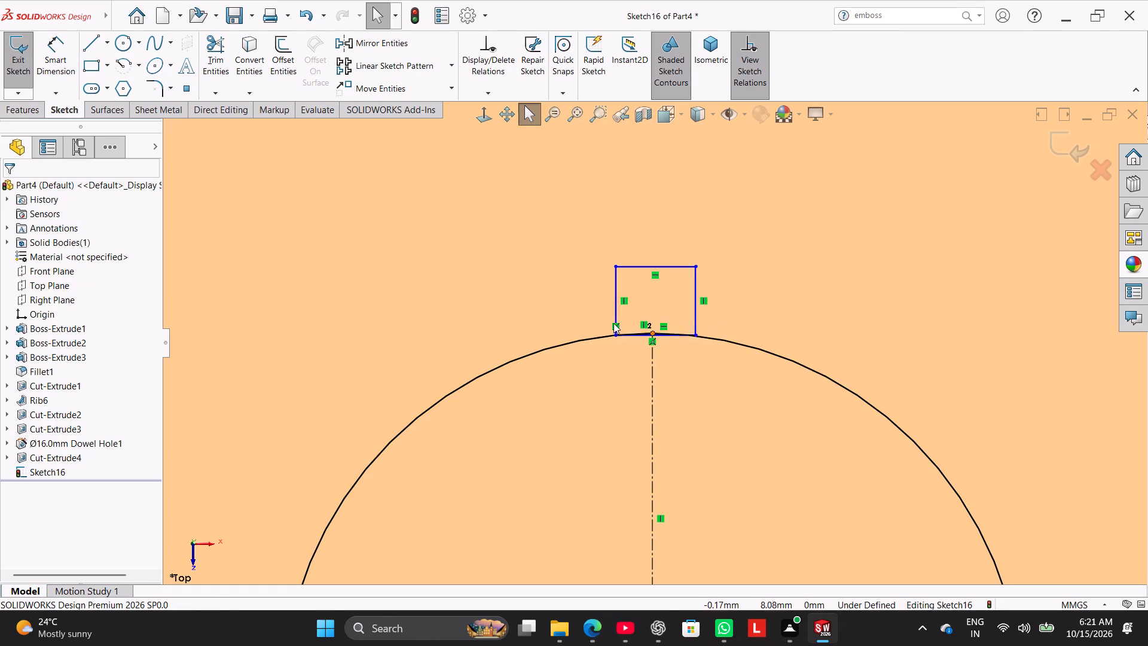
Make the midpoint of the small rectangle's upper edge coincident with the vertical centreline.
left_click(652, 370, "ctrl")
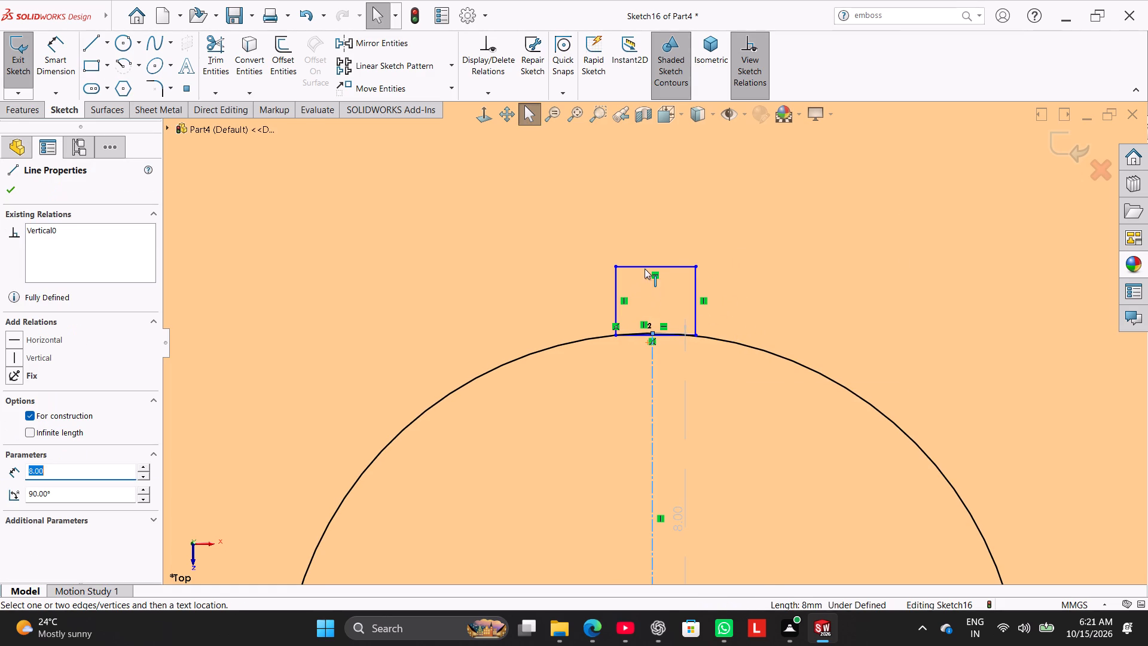
left_click(655, 266, "ctrl")
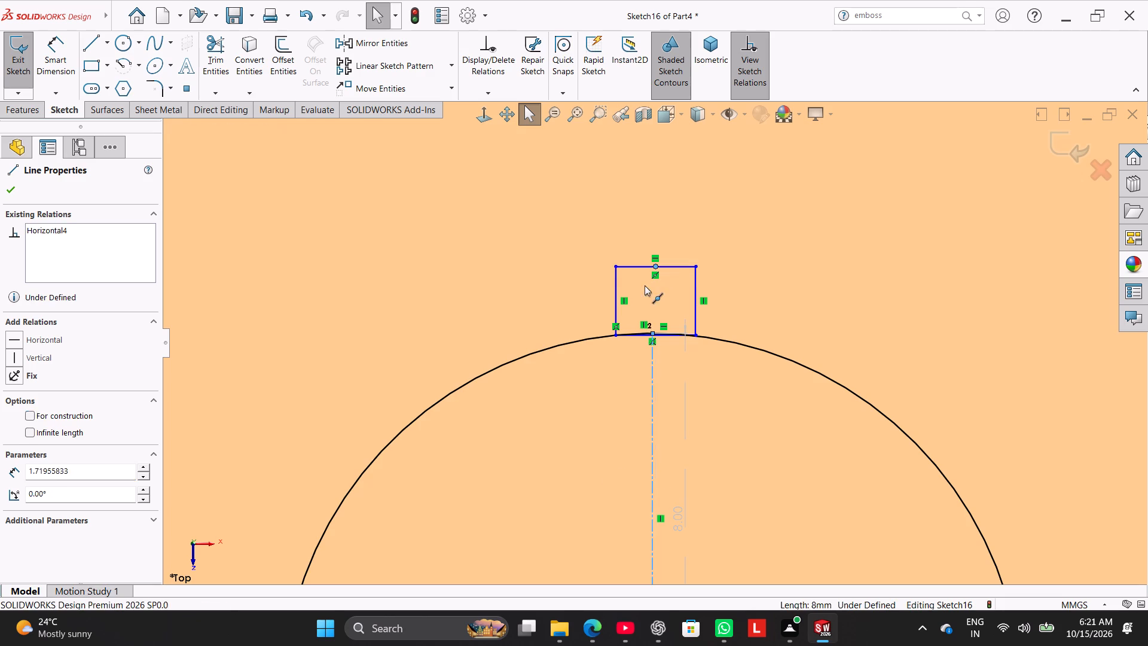
left_click(53, 415)
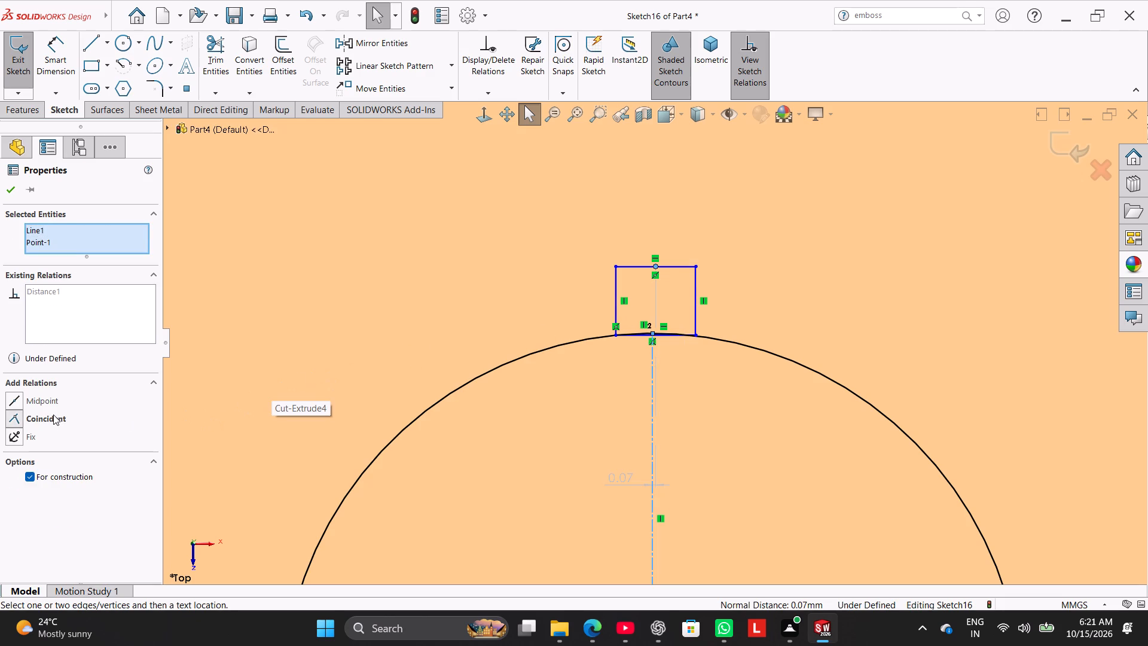
left_click(368, 325)
scroll(320, 339, "up", 3)
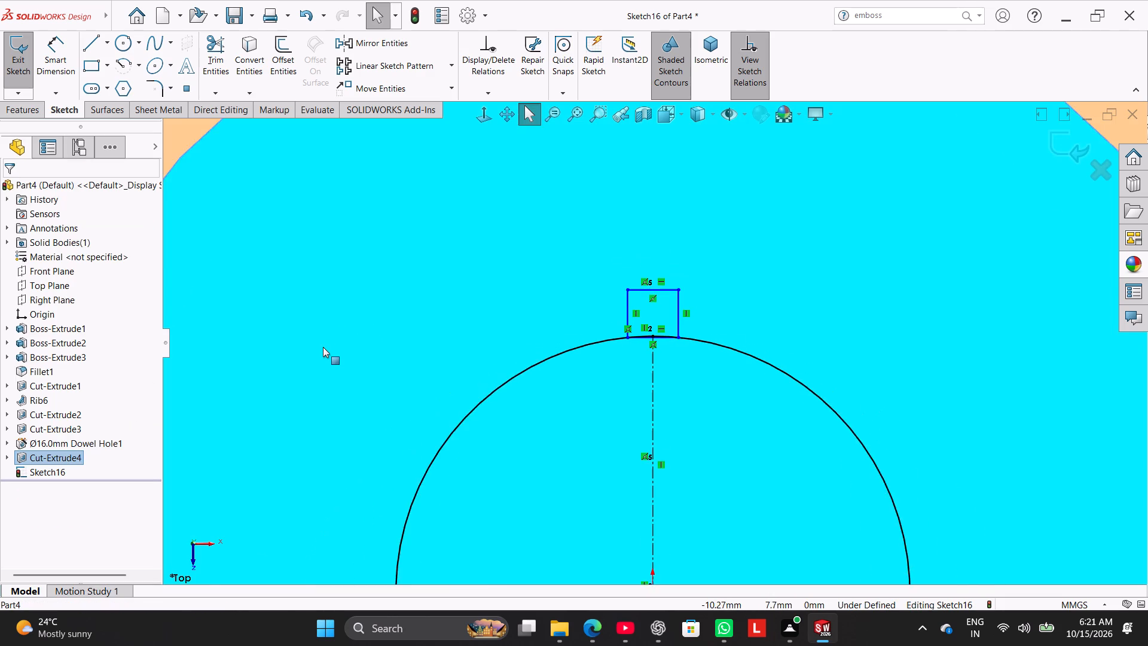
scroll(323, 347, "up", 9)
left_click(285, 361)
Dimension the small rectangle's upper edge to a width of 5 mm.
scroll(610, 321, "down", 3)
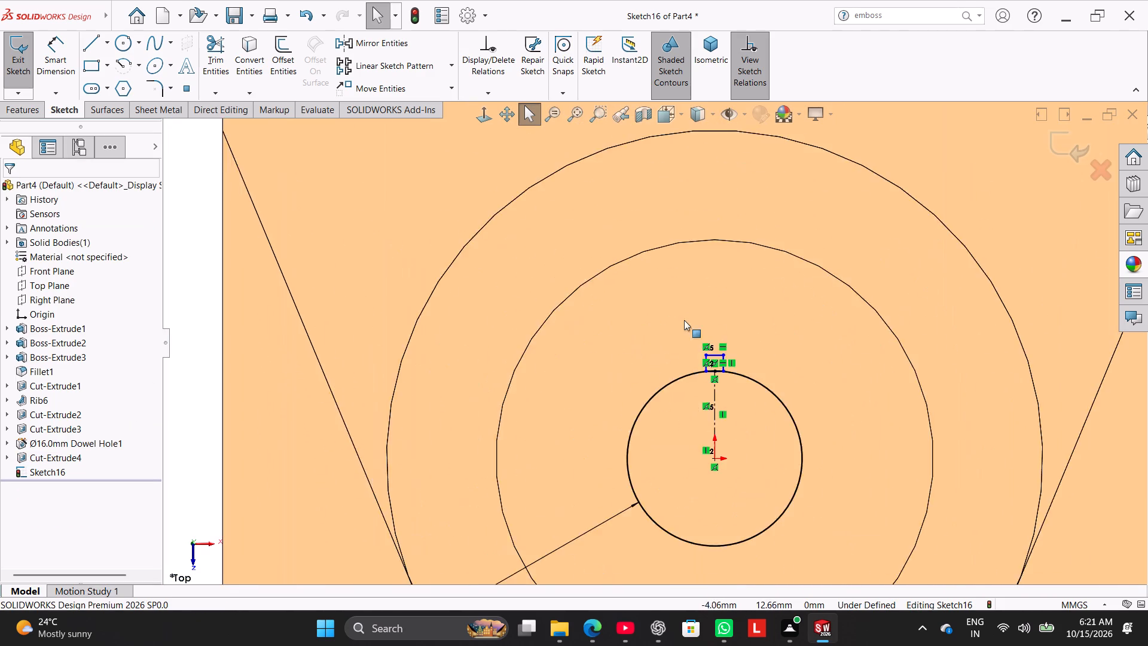
scroll(684, 320, "down", 4)
left_click(55, 74)
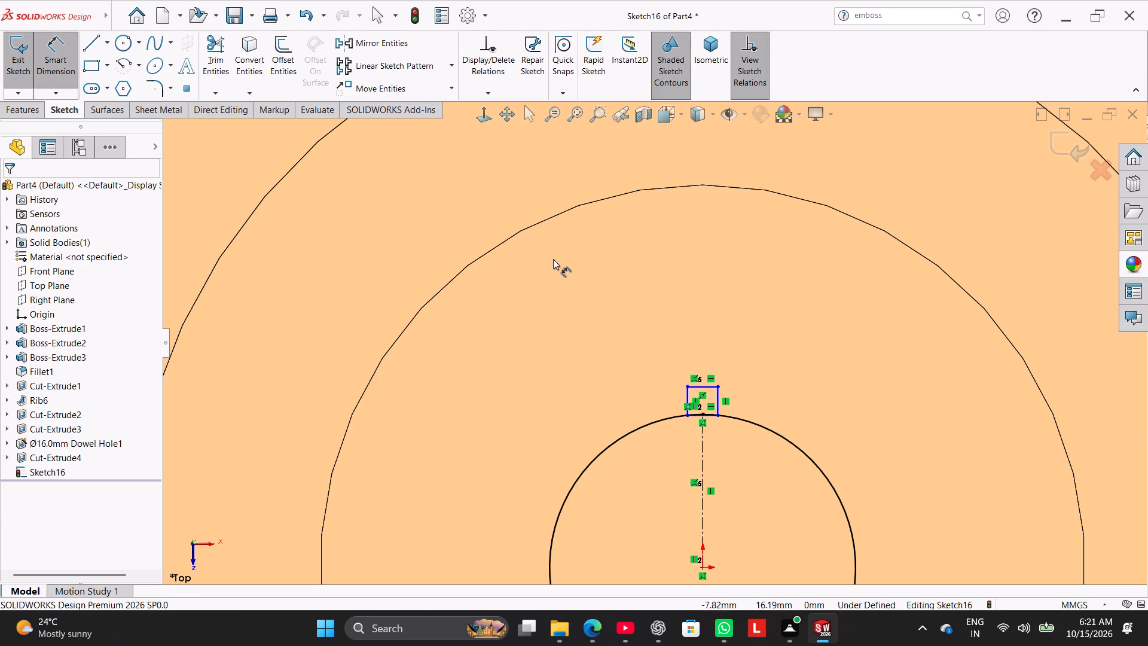
scroll(719, 376, "down", 3)
left_click(673, 389)
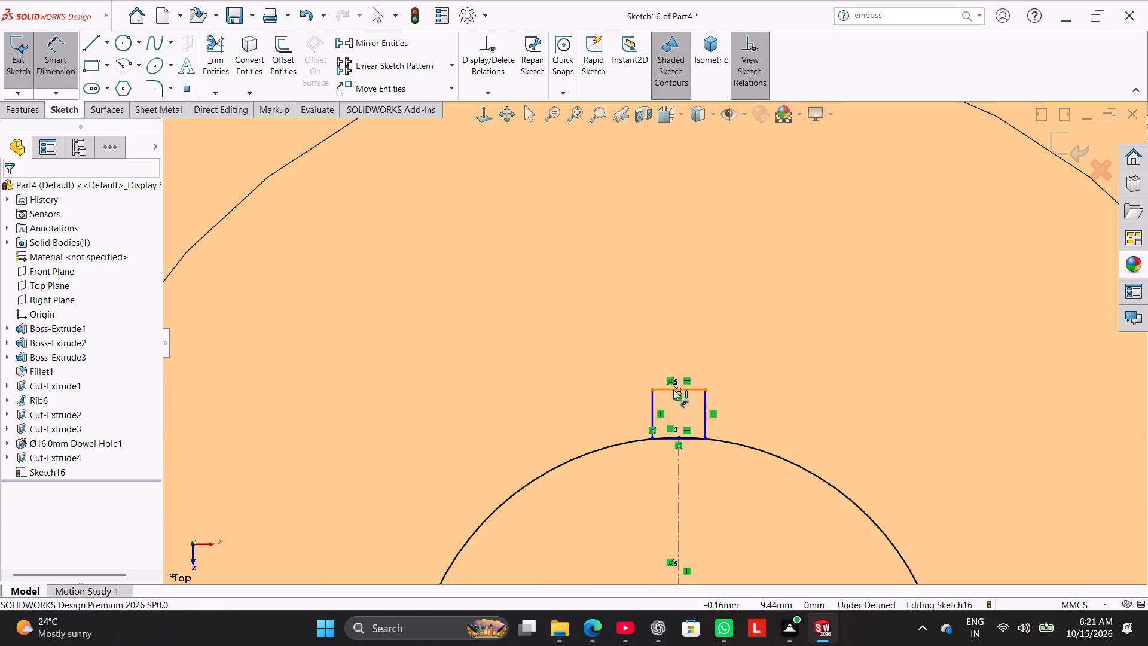
left_click(678, 345)
key("5")
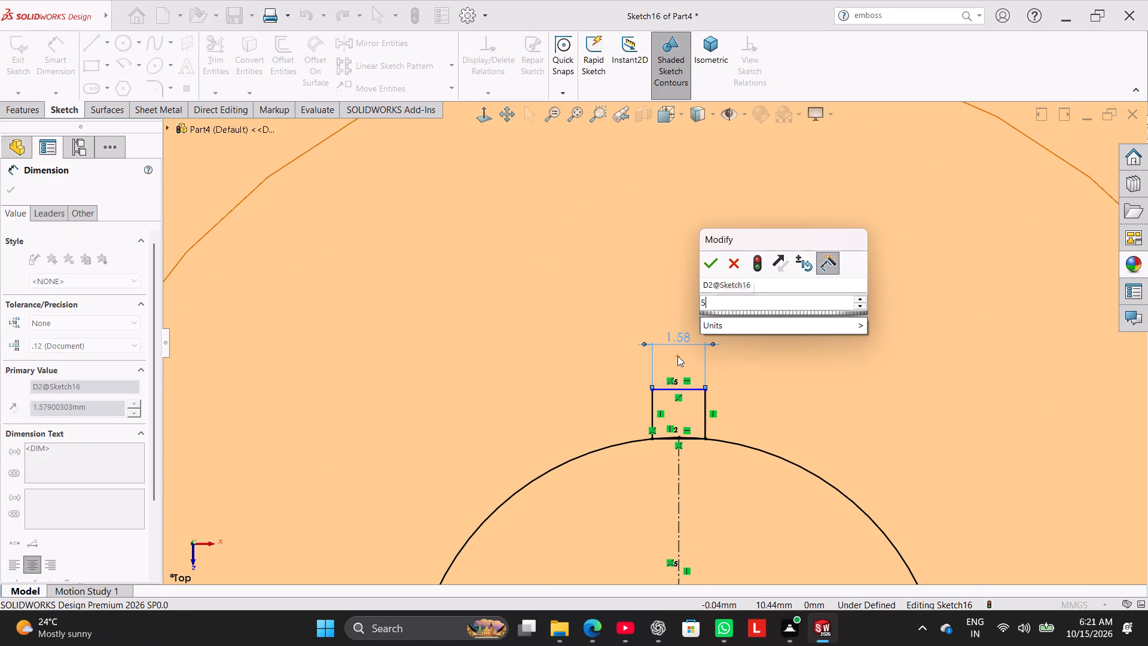
key("Return")
scroll(677, 364, "up", 9)
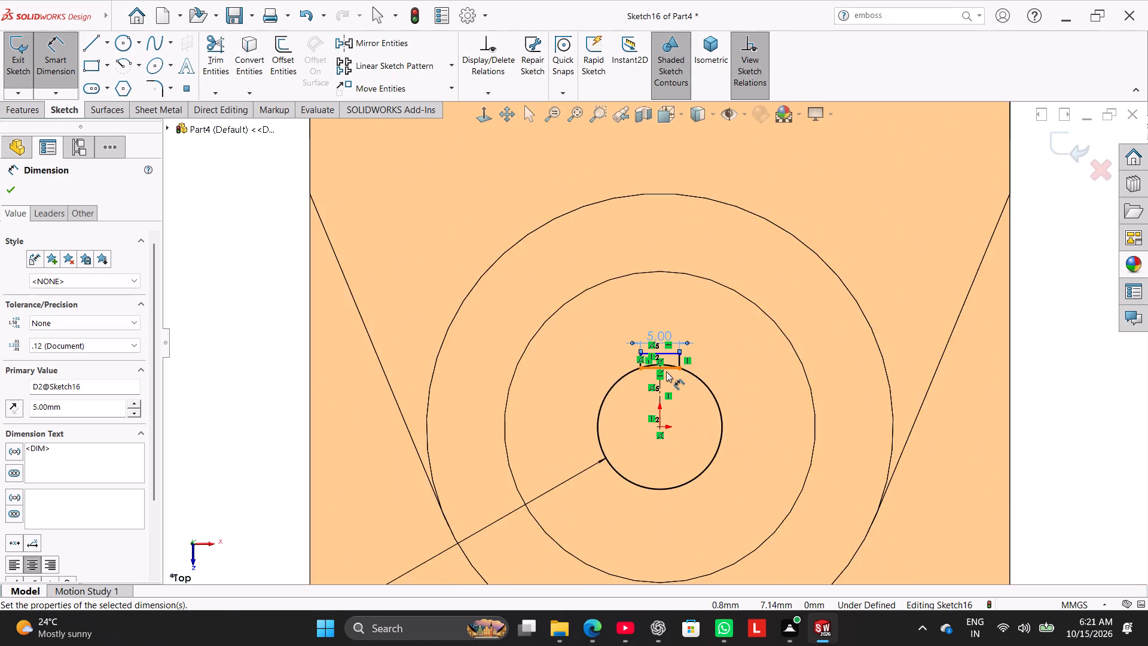
scroll(666, 371, "up", 2)
right_click(346, 374)
left_click(384, 415)
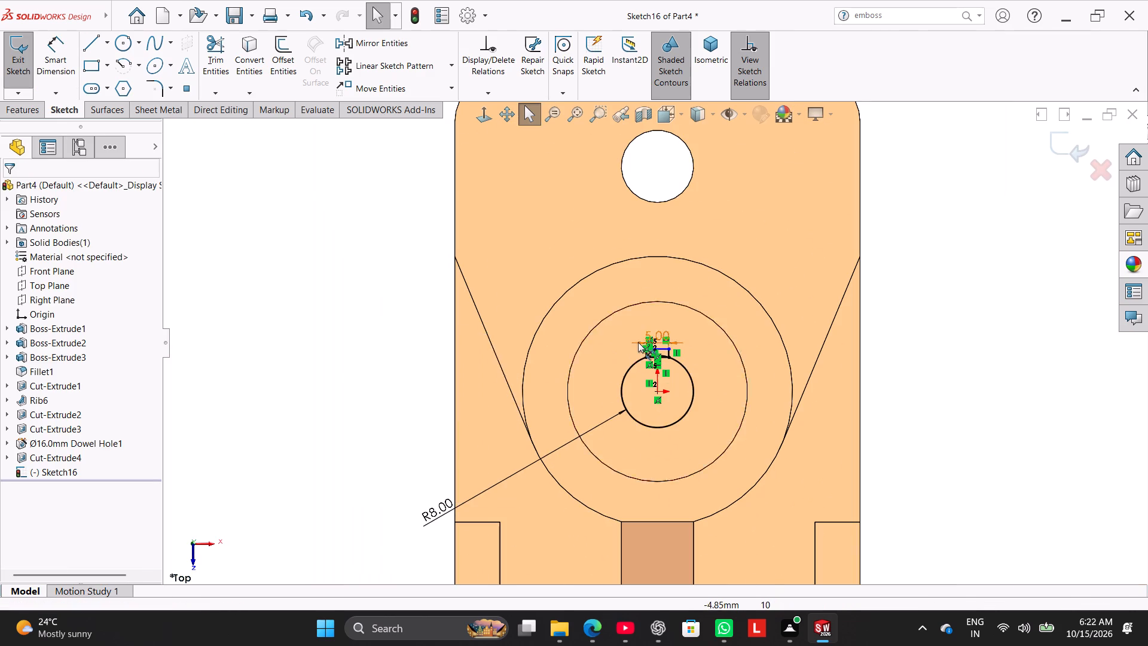
Dimension the distance from the origin to the rectangle's upper edge as 11 mm.
scroll(638, 342, "down", 9)
left_click(66, 66)
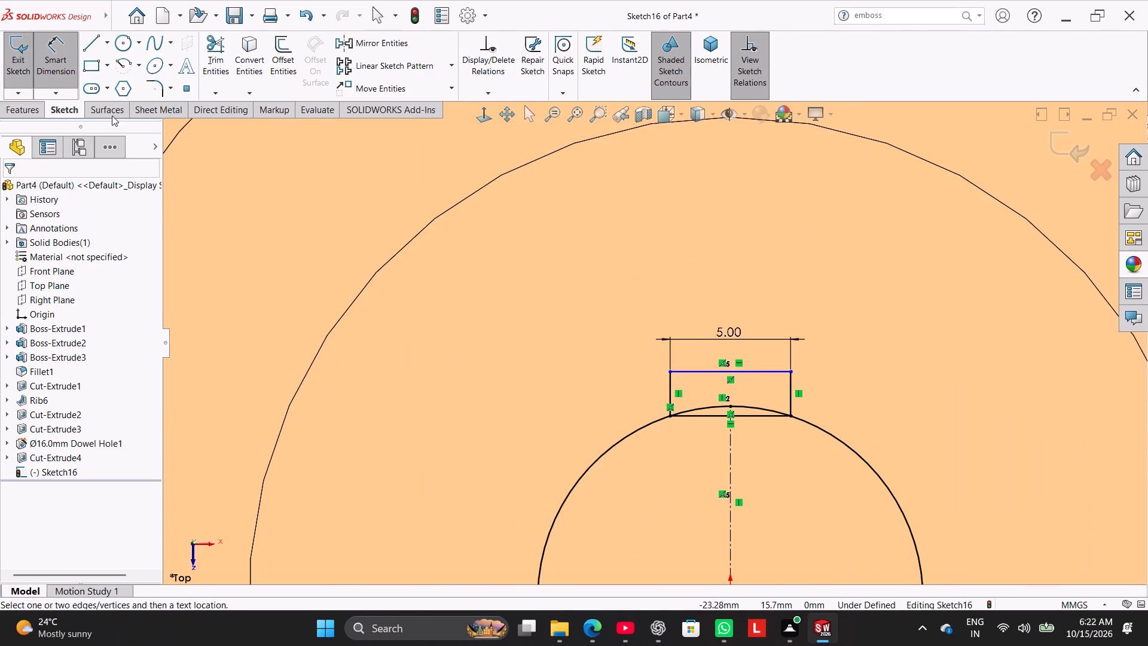
scroll(539, 348, "up", 7)
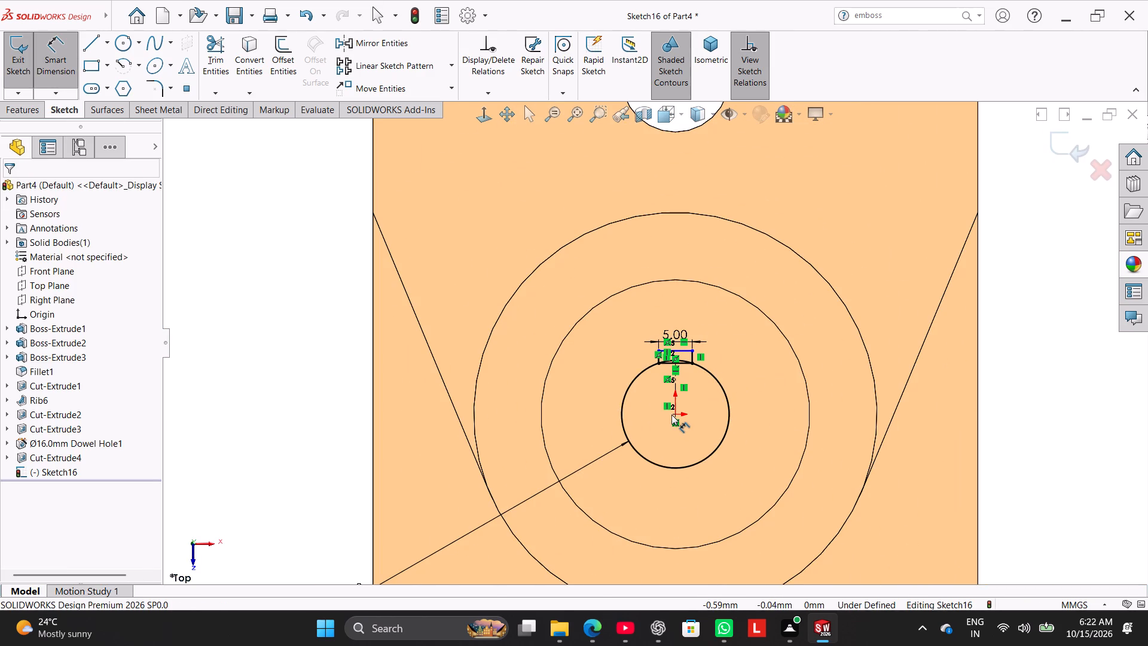
left_click(673, 413)
scroll(676, 341, "down", 8)
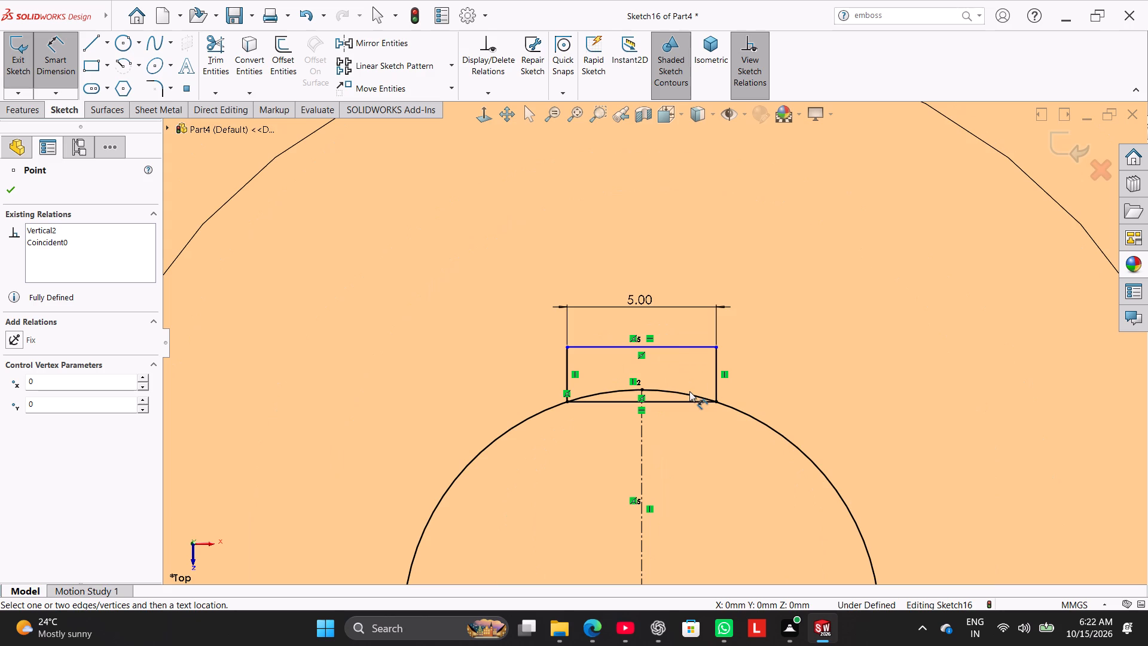
left_click(688, 346)
scroll(451, 458, "up", 3)
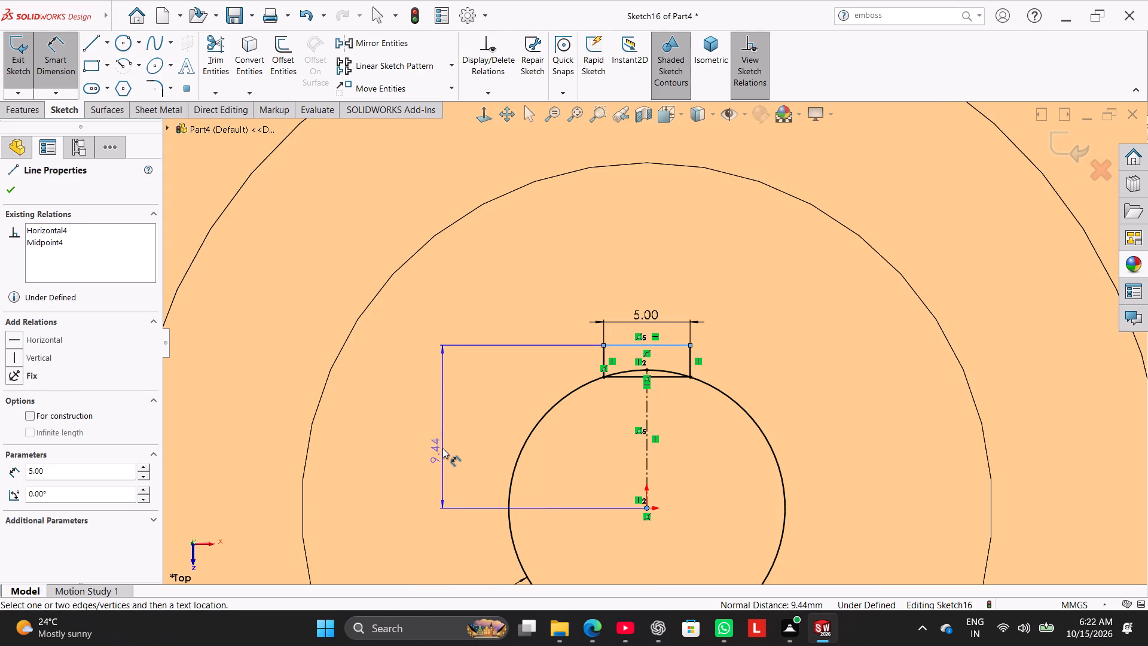
left_click(442, 443)
type("11")
key("Return")
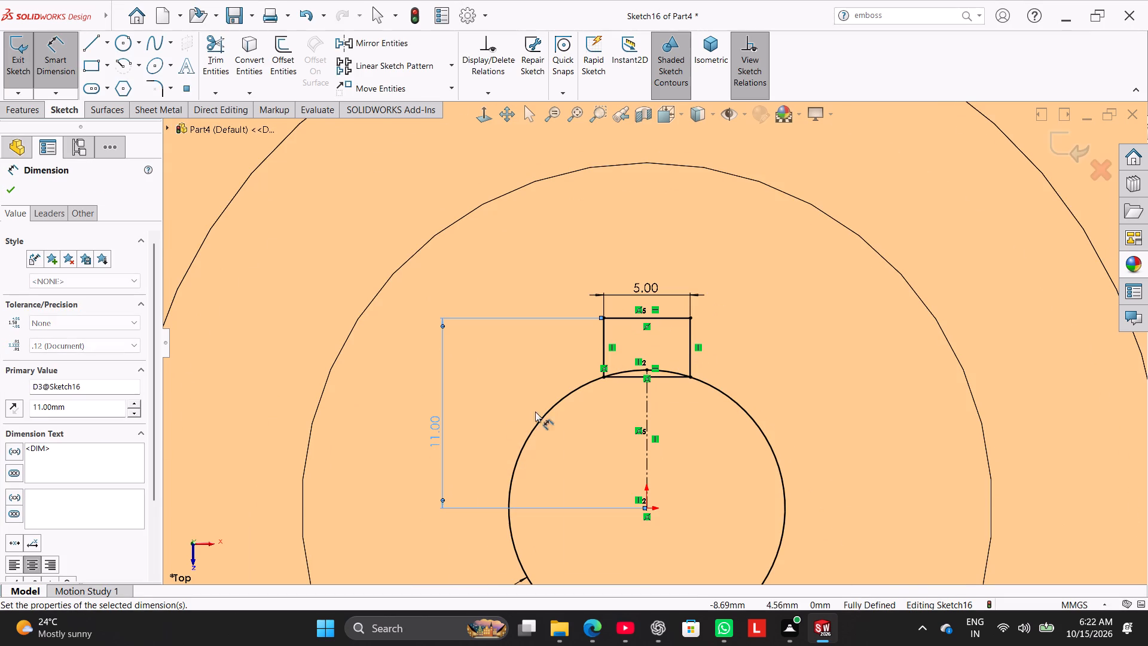
Power-trim the rectangle's lower edge and the circle arc between its sides to form one open keyway profile.
left_click(207, 57)
scroll(607, 394, "down", 3)
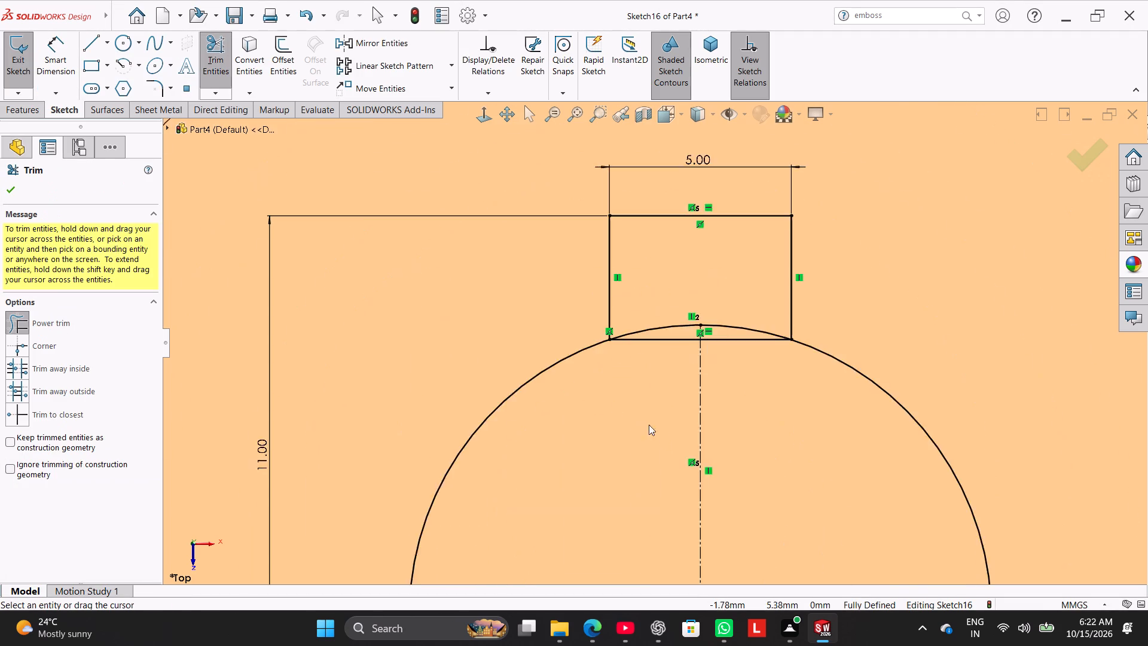
scroll(649, 425, "down", 4)
left_click_drag(691, 240, 683, 304)
left_click_drag(758, 208, 775, 303)
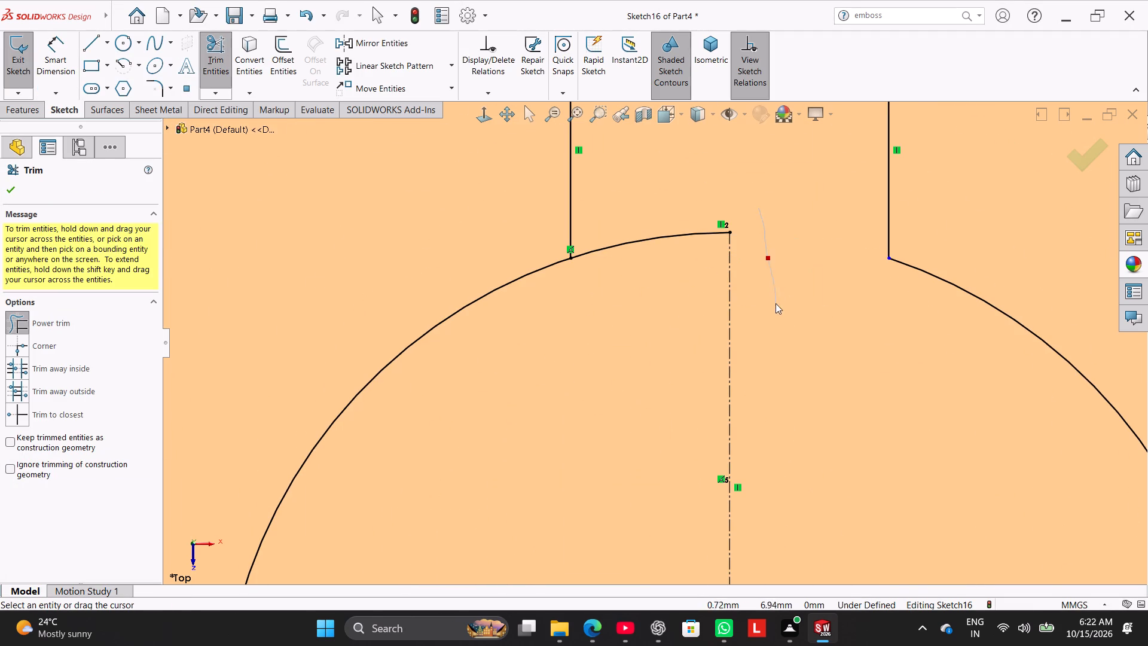
left_click_drag(775, 303, 775, 306)
left_click_drag(684, 211, 638, 304)
scroll(655, 324, "up", 7)
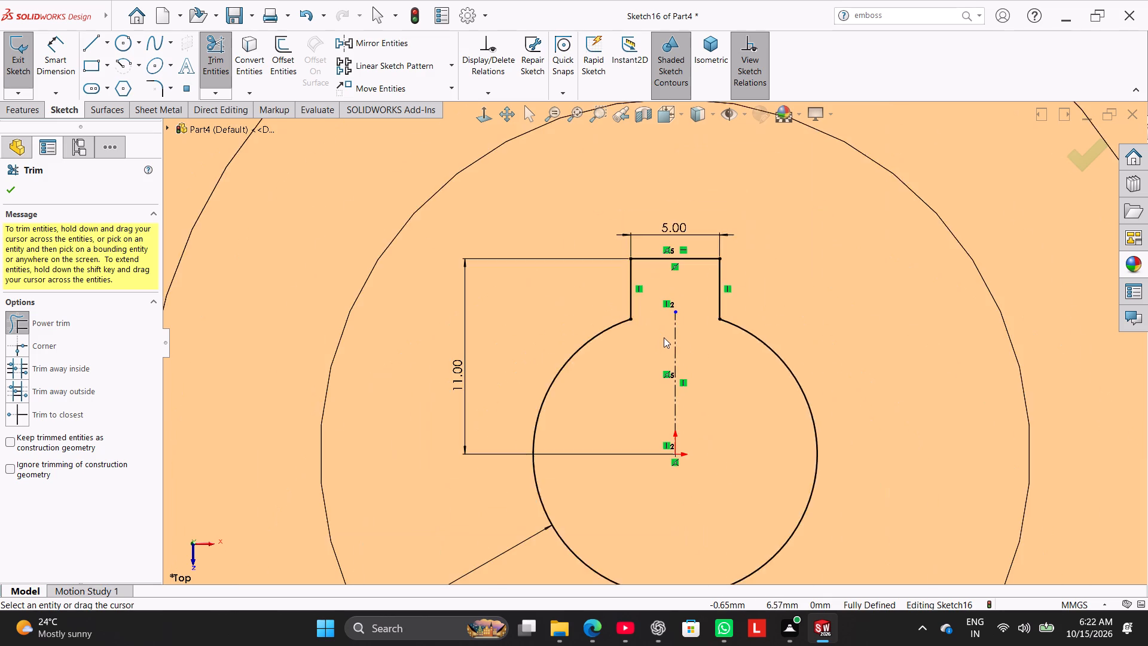
scroll(517, 340, "up", 7)
right_click(266, 343)
left_click(309, 385)
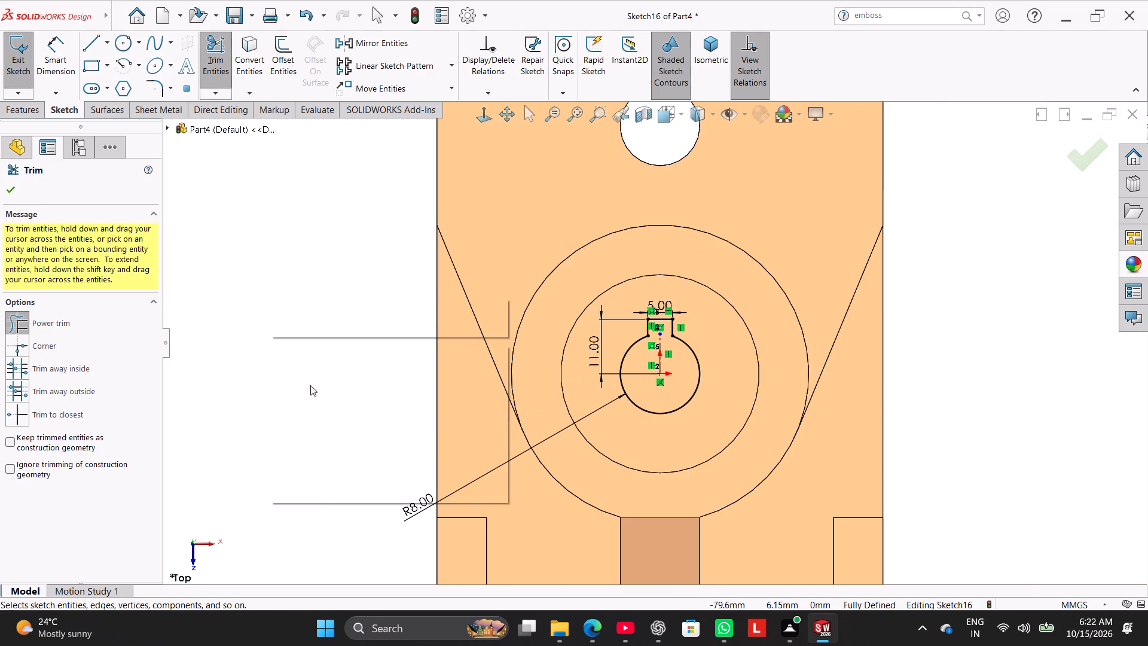
Extend the construction line's upper endpoint to the midpoint of the keyway's upper edge.
scroll(668, 322, "down", 9)
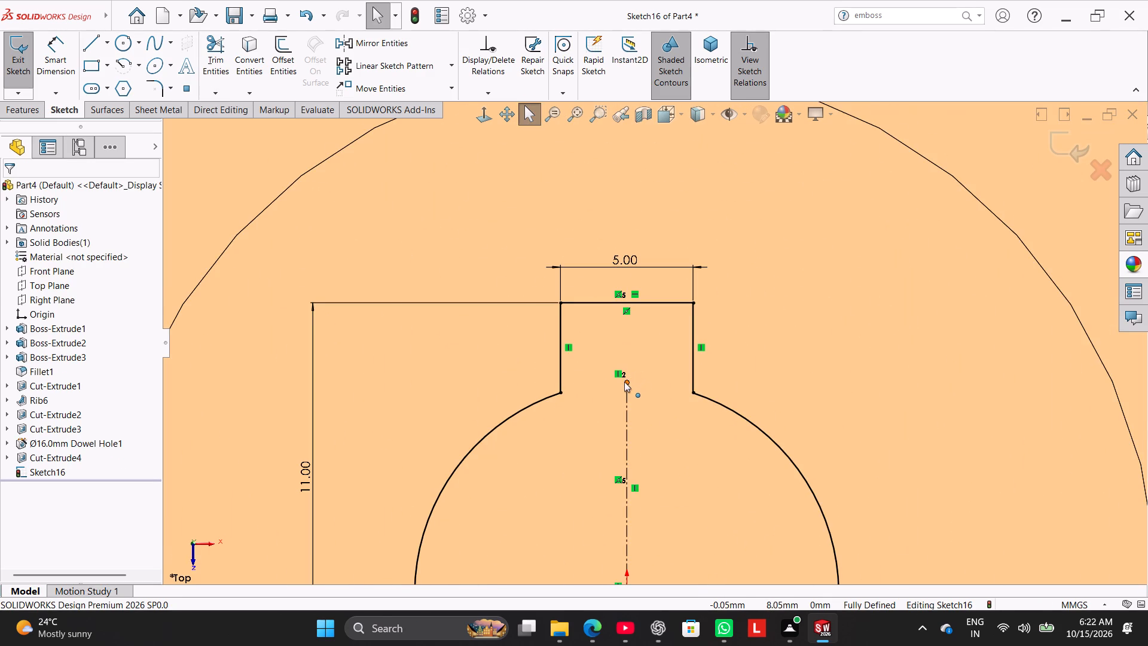
left_click_drag(624, 383, 630, 304)
scroll(618, 388, "up", 2)
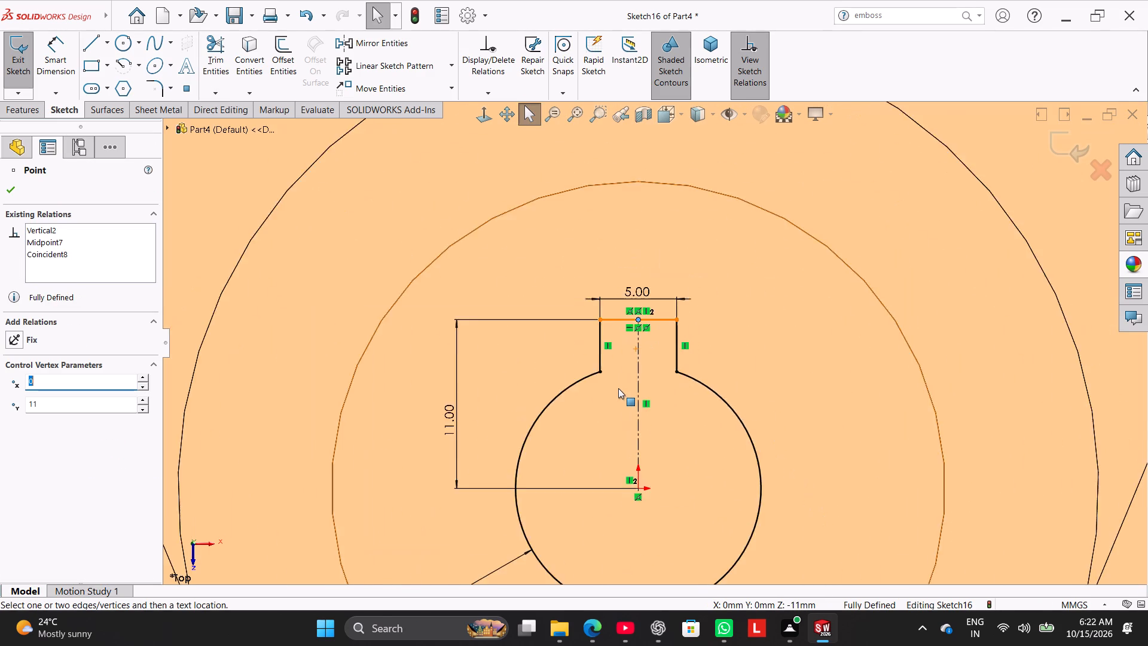
Circular-pattern the keyway's three lines about the origin as 6 equally spaced instances over 360 degrees.
scroll(618, 388, "up", 8)
left_click(331, 404)
scroll(636, 362, "down", 5)
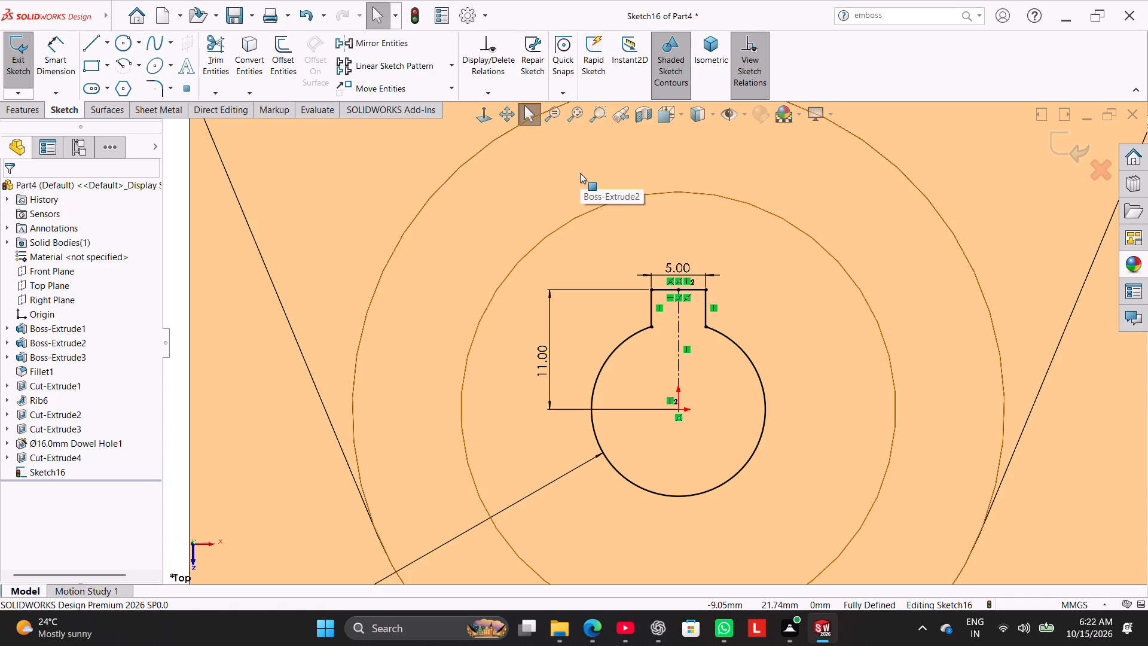
left_click(448, 71)
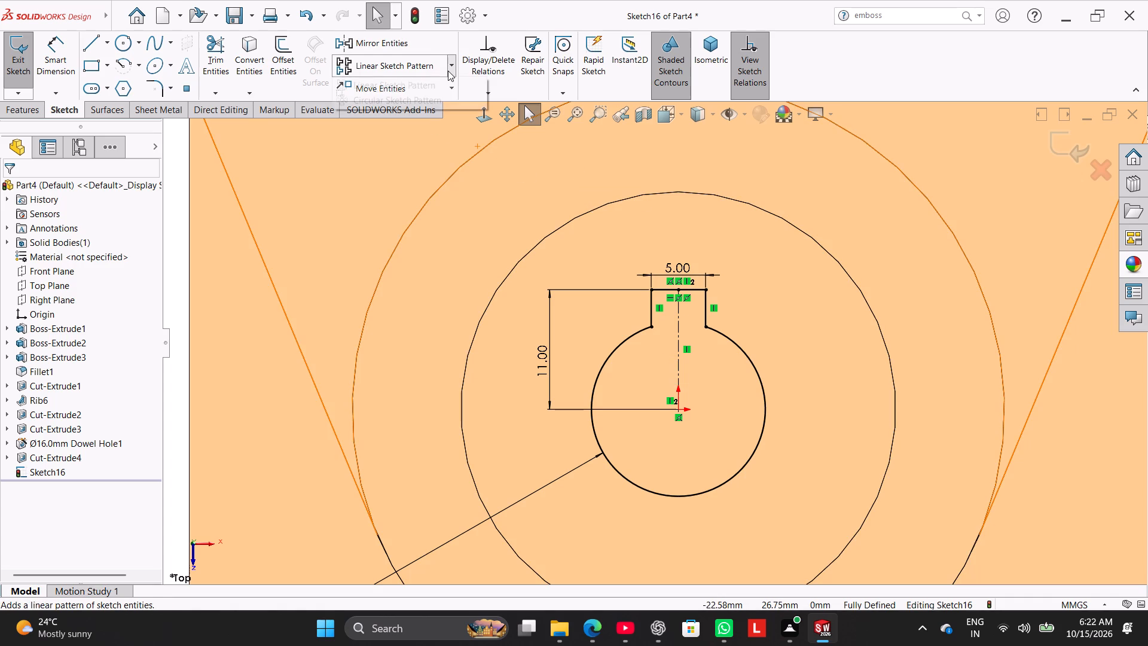
left_click(446, 97)
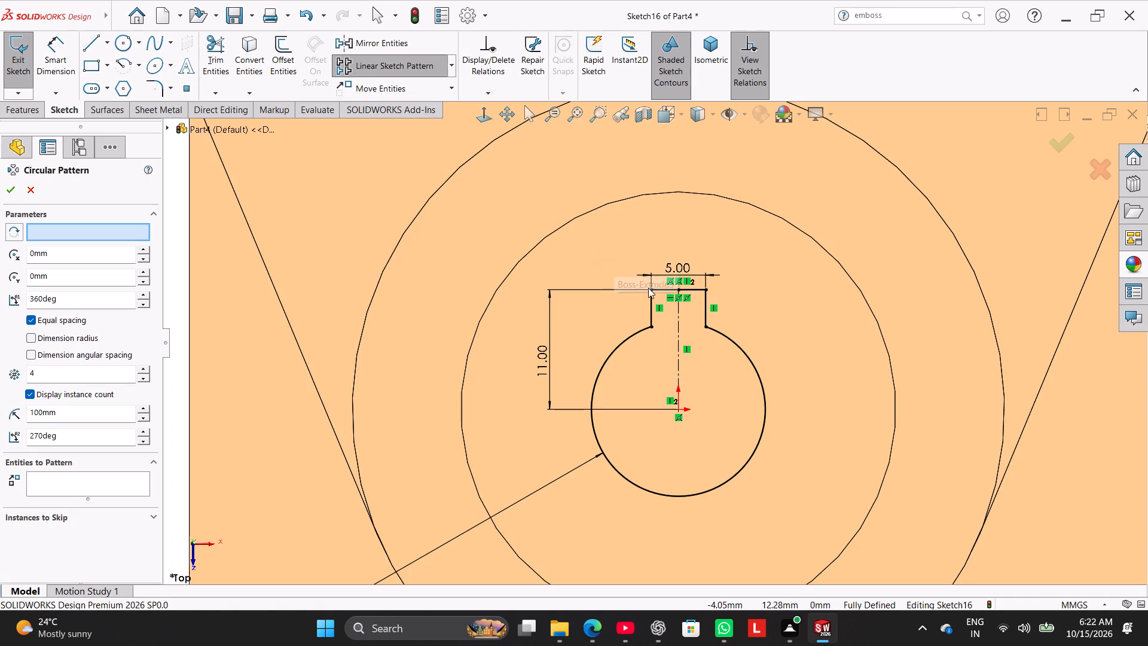
left_click(652, 312, "ctrl")
left_click(659, 291, "ctrl")
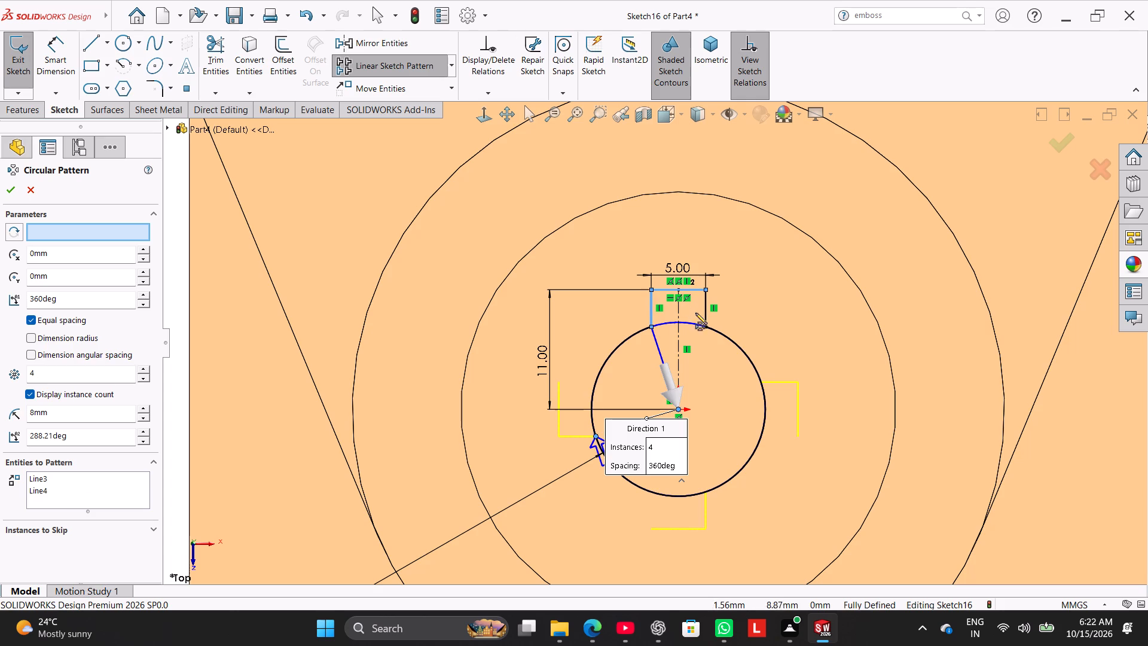
left_click(705, 318, "ctrl")
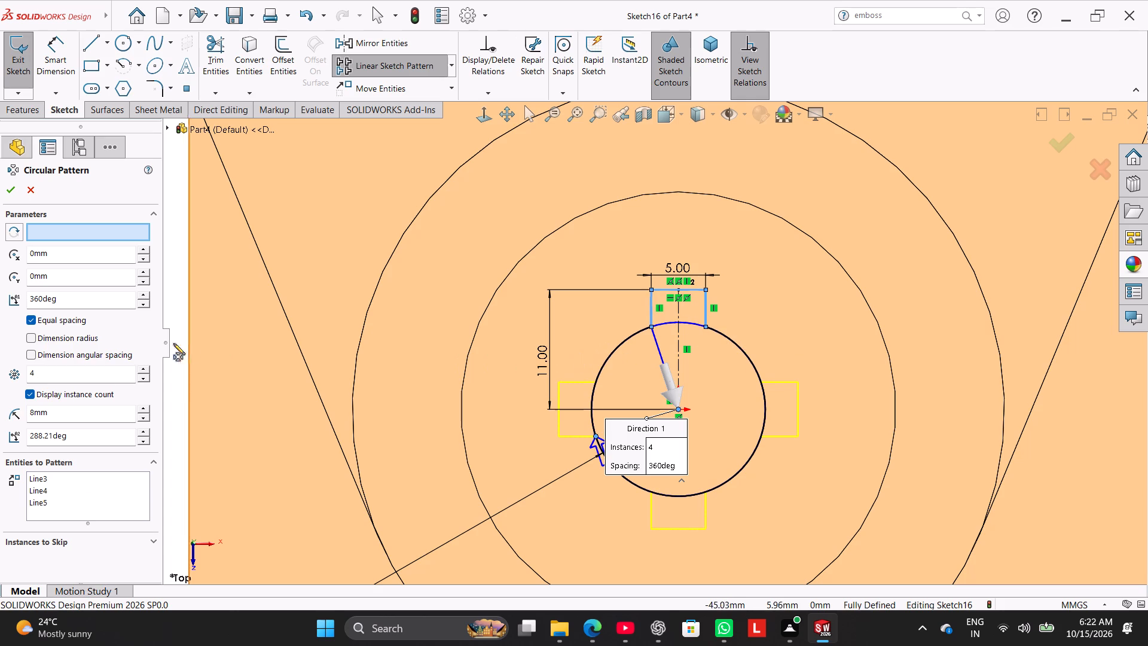
triple_click(45, 377)
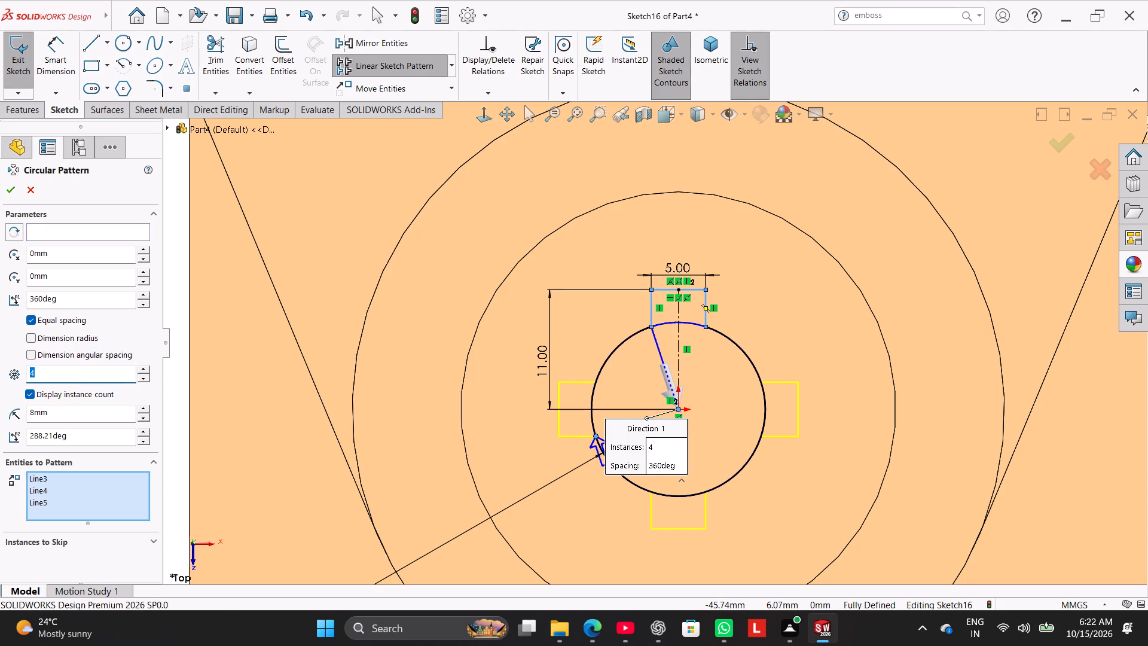
key("6")
key("Return")
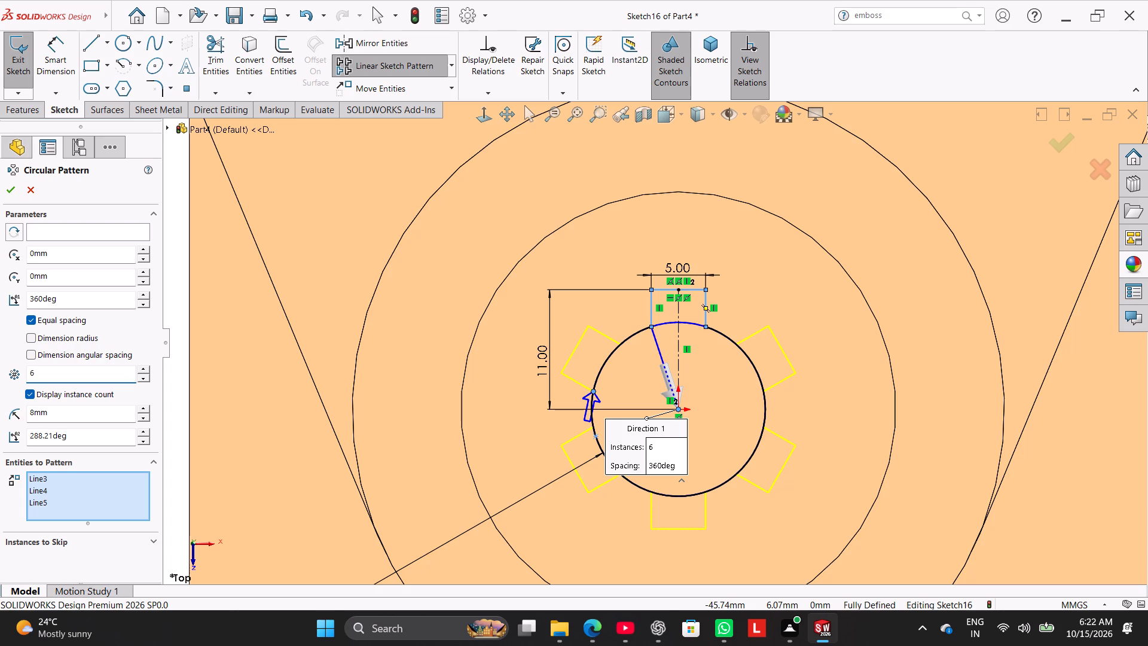
left_click(83, 232)
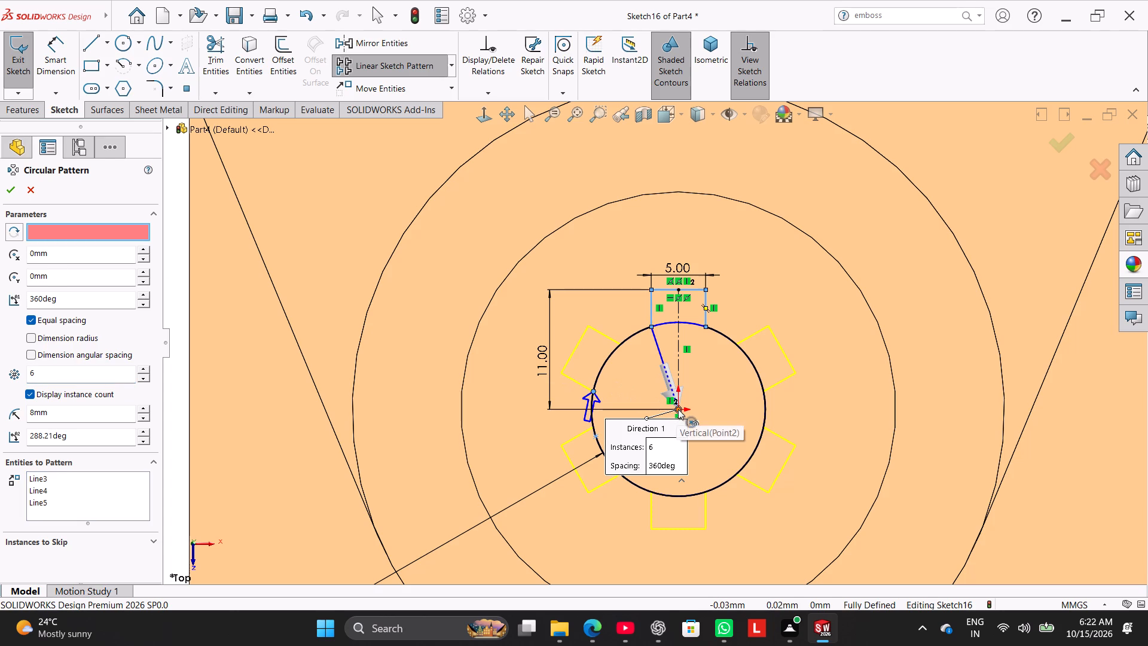
left_click(678, 409)
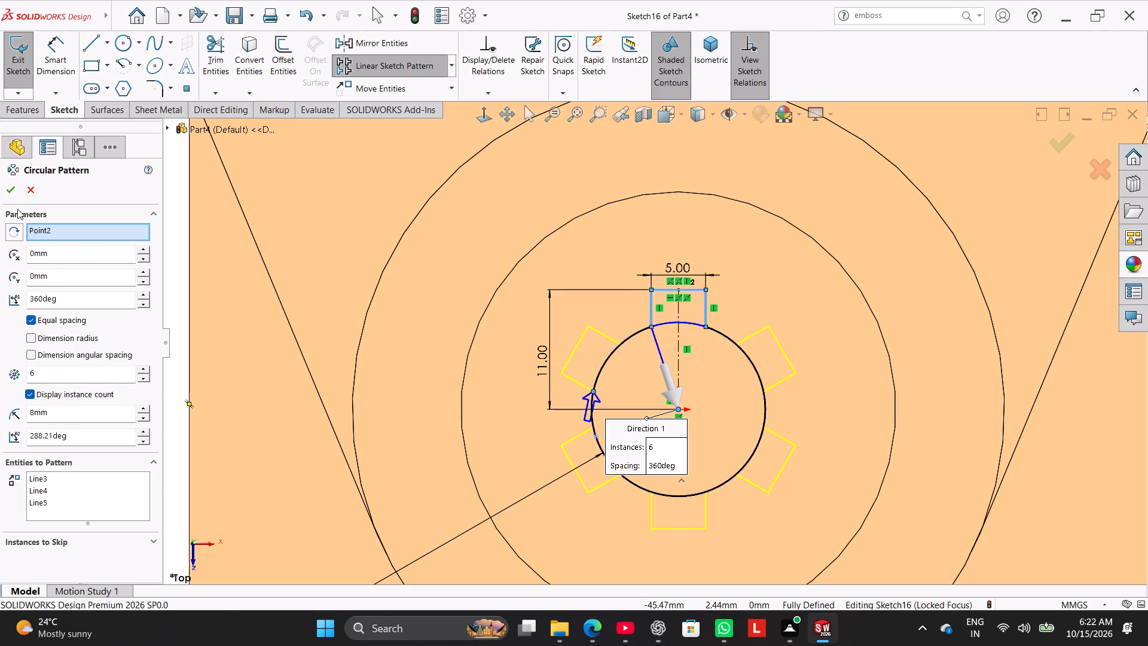
left_click(10, 193)
Power-trim the circle arcs inside the patterned keyways at the profile's upper-left, lower-left, bottom and lower-right.
scroll(413, 367, "up", 3)
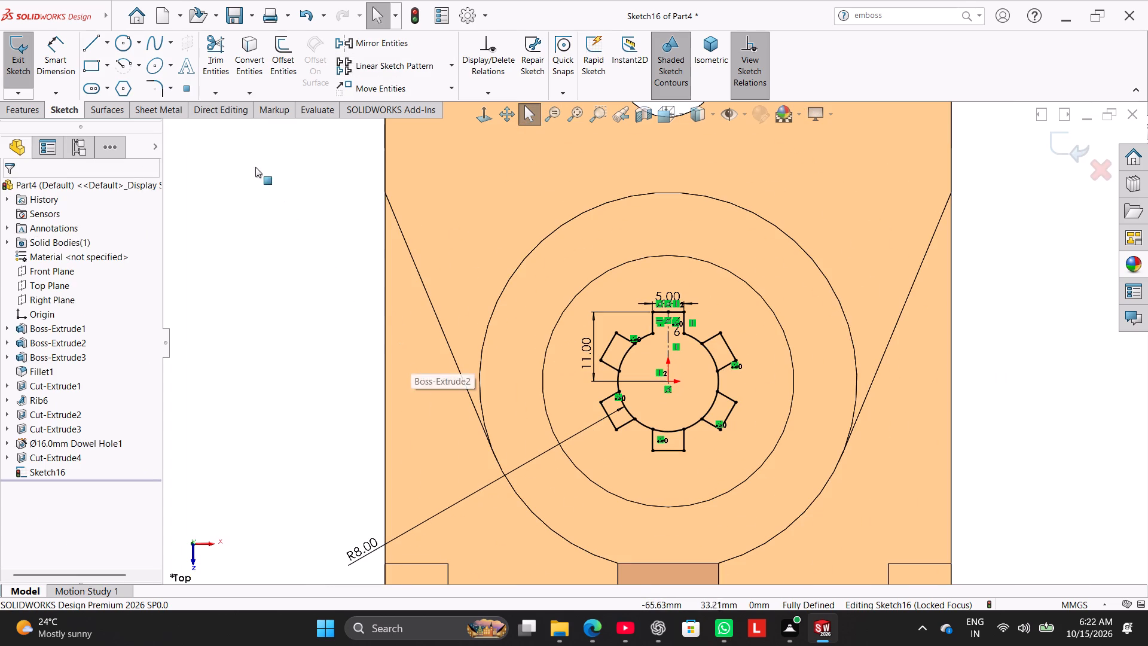
left_click(214, 69)
scroll(630, 354, "down", 8)
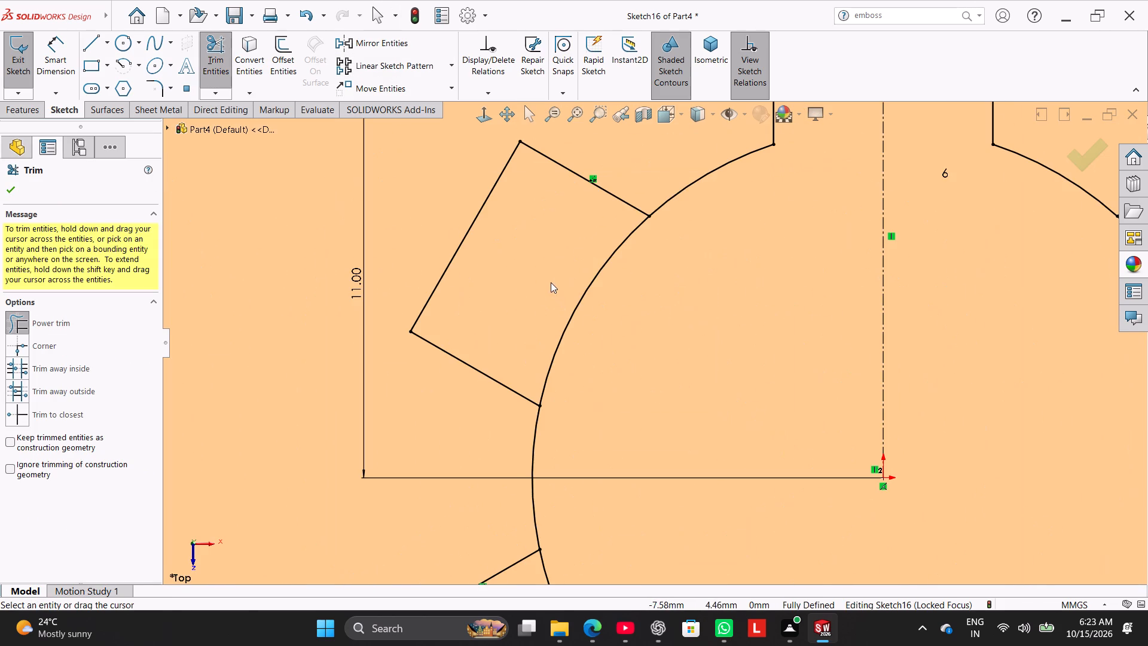
left_click_drag(551, 282, 600, 334)
scroll(624, 376, "up", 4)
left_click_drag(601, 480, 612, 464)
scroll(739, 521, "up", 2)
left_click_drag(739, 474, 741, 512)
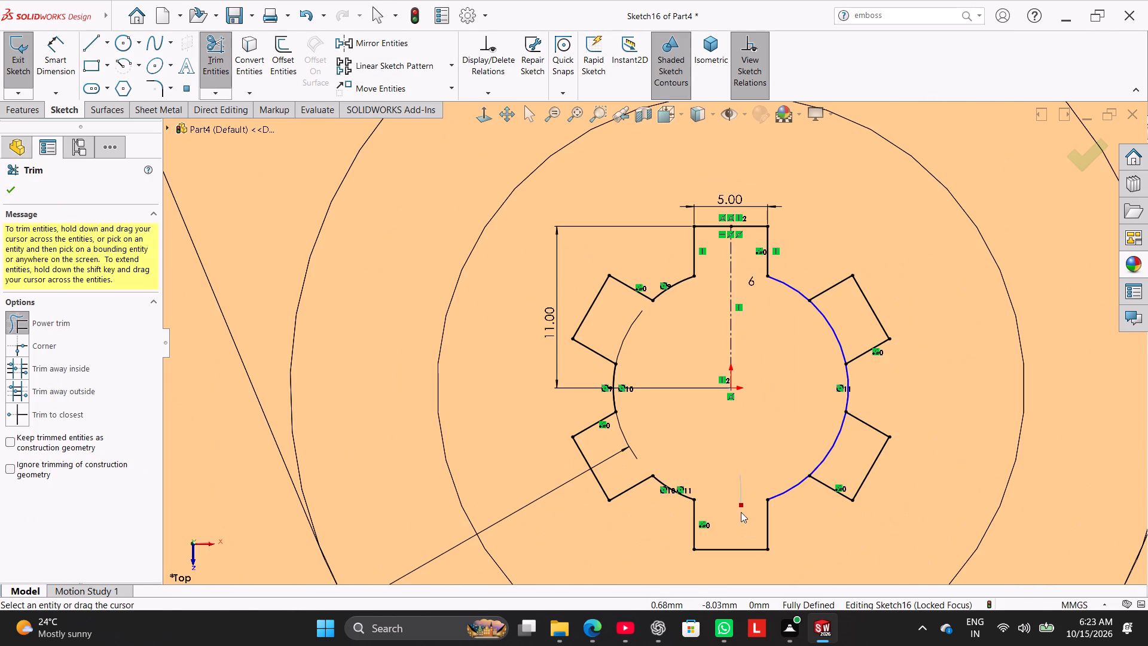
left_click_drag(741, 512, 741, 514)
left_click_drag(819, 422, 848, 462)
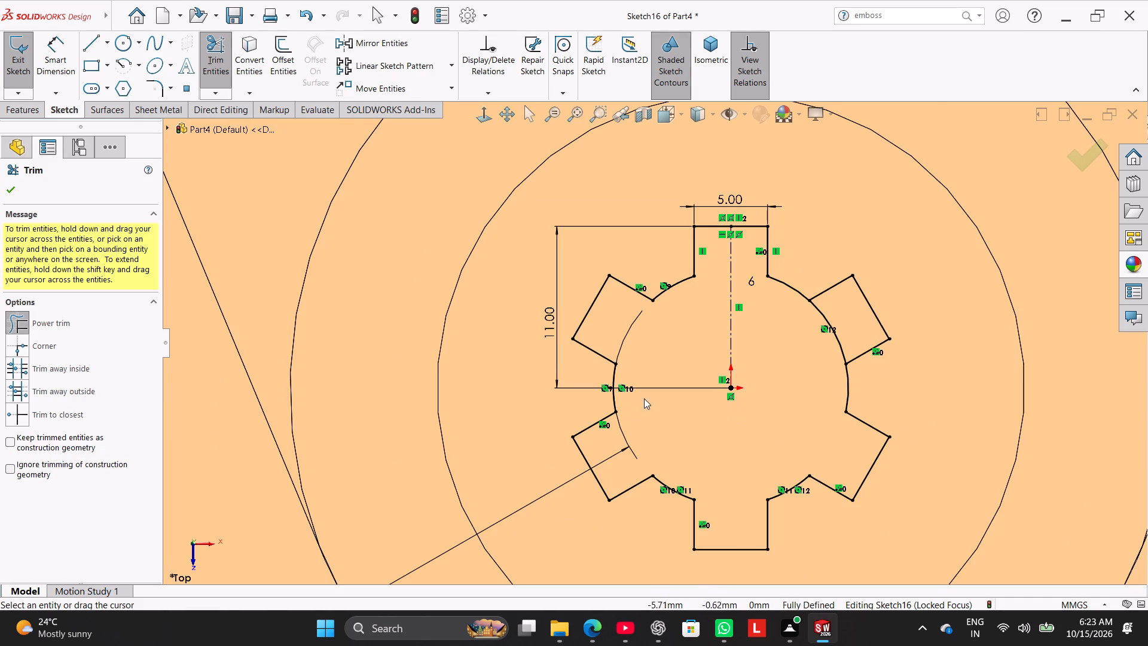
scroll(629, 423, "up", 6)
left_click(380, 392)
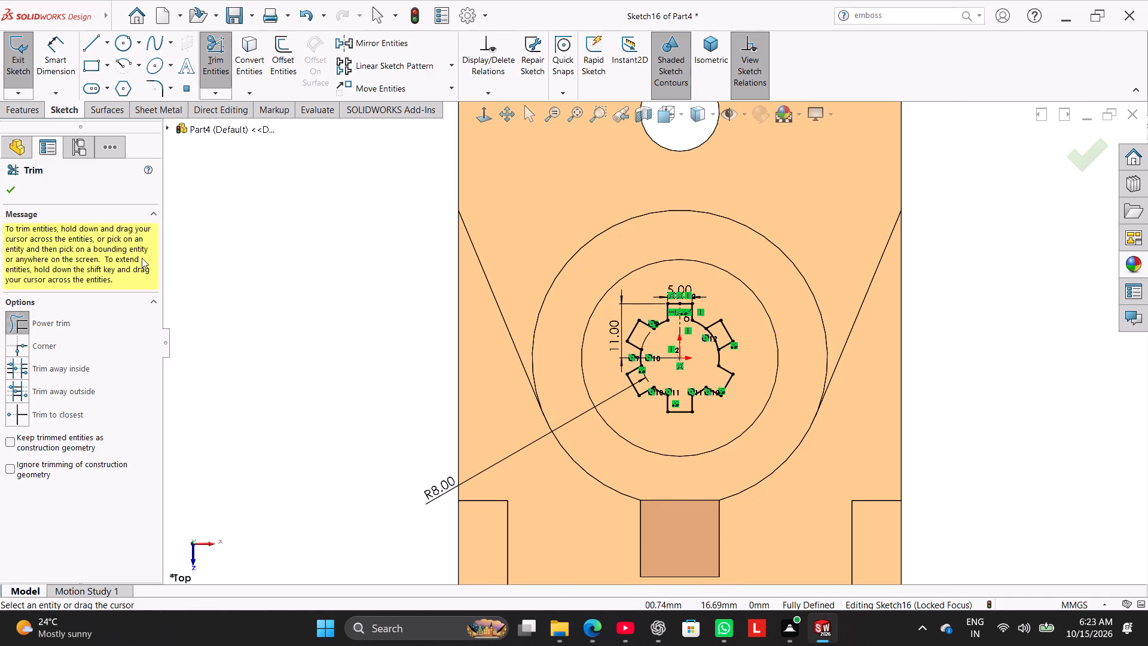
left_click(17, 192)
Move the R8.00 radius dimension close to the profile, just beside the original upper keyway.
scroll(576, 380, "down", 5)
scroll(649, 396, "up", 2)
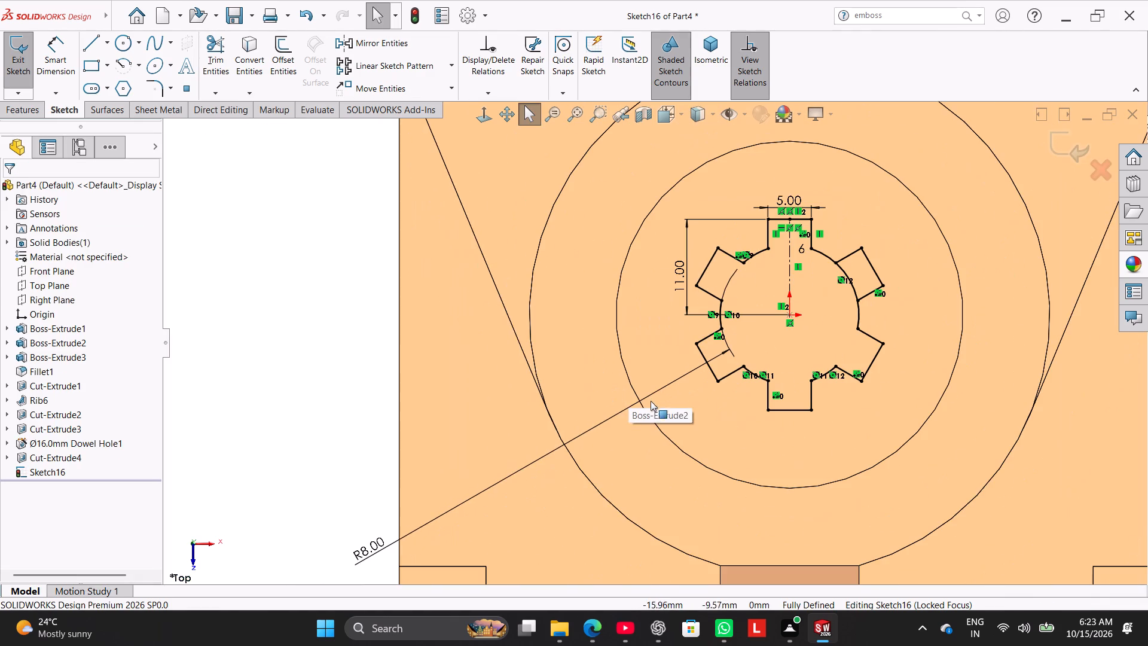
left_click_drag(372, 543, 374, 384)
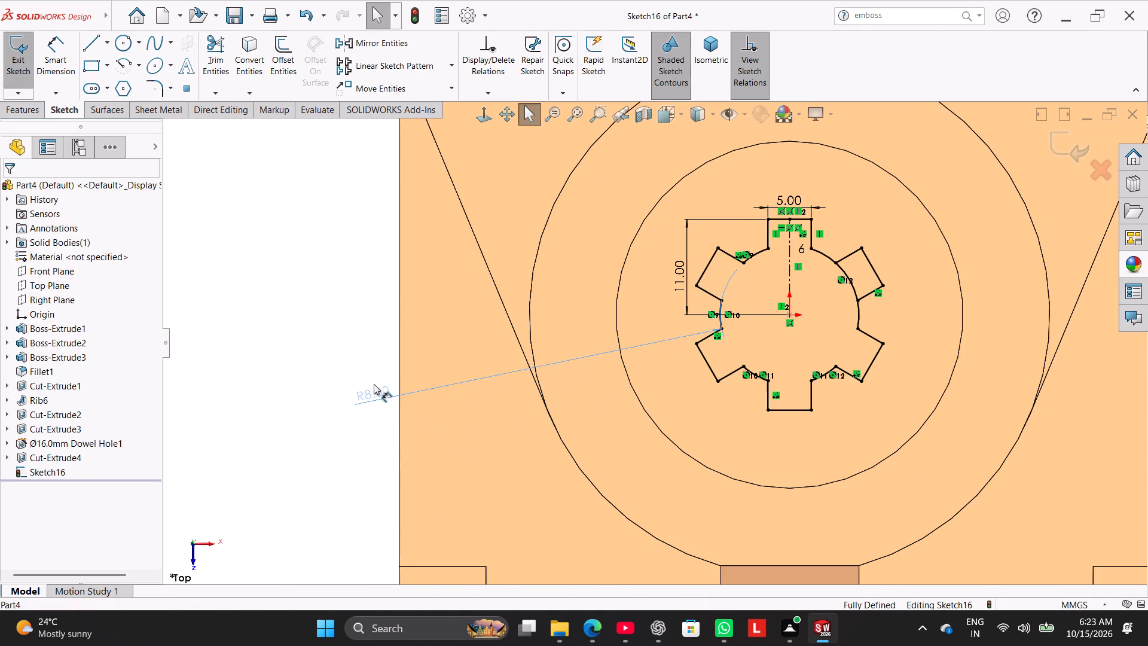
left_click_drag(374, 384, 743, 191)
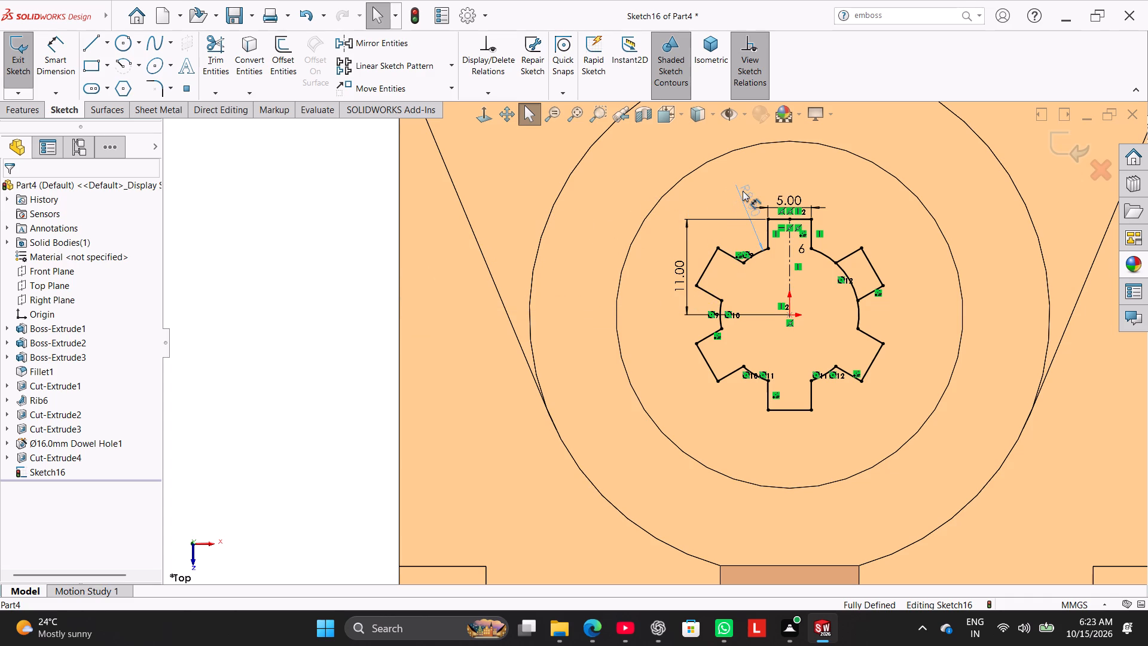
left_click_drag(743, 191, 736, 197)
left_click(264, 410)
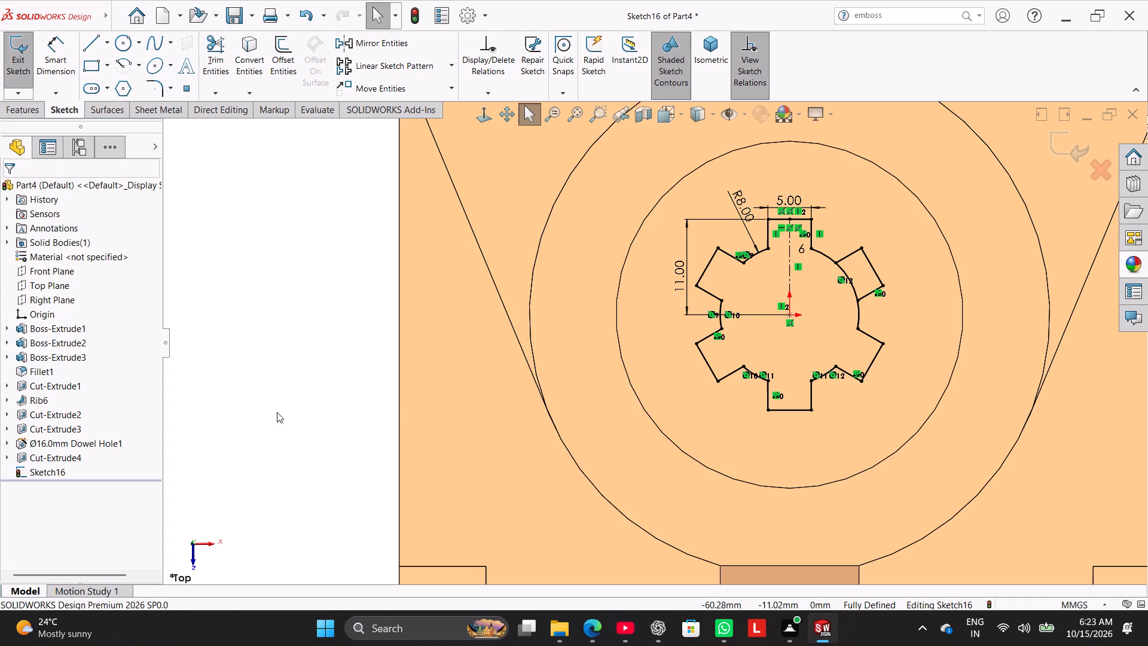
Exit the keyway sketch and show the part in isometric view.
scroll(827, 356, "up", 5)
right_click_drag(431, 416, 483, 304)
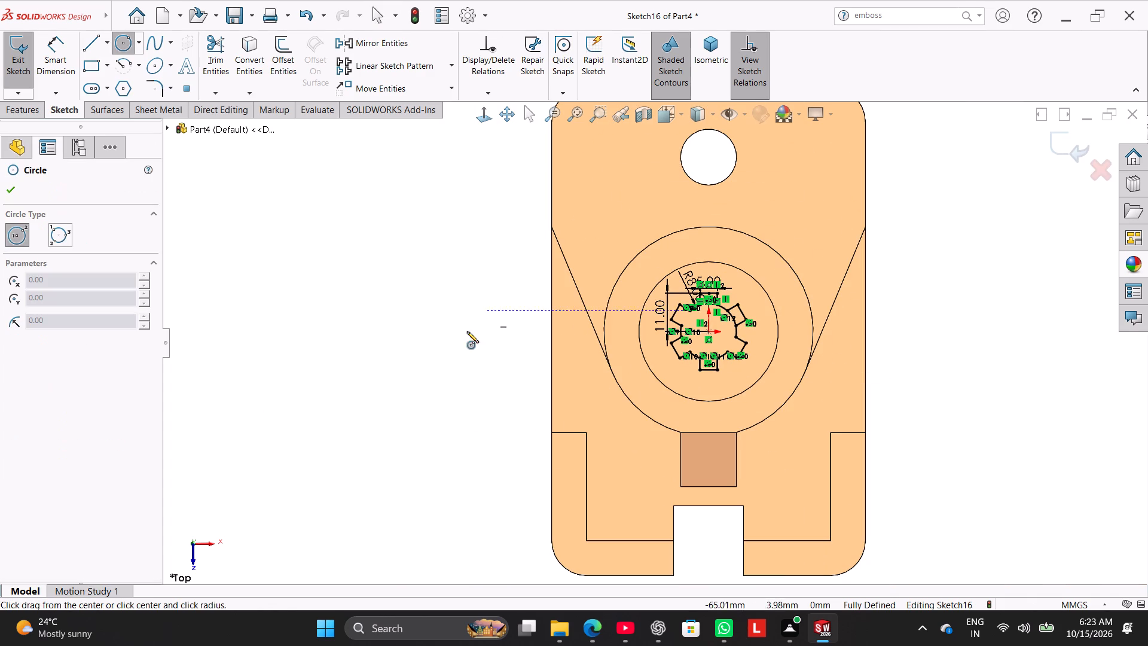
right_click_drag(354, 379, 403, 236)
right_click_drag(393, 356, 512, 229)
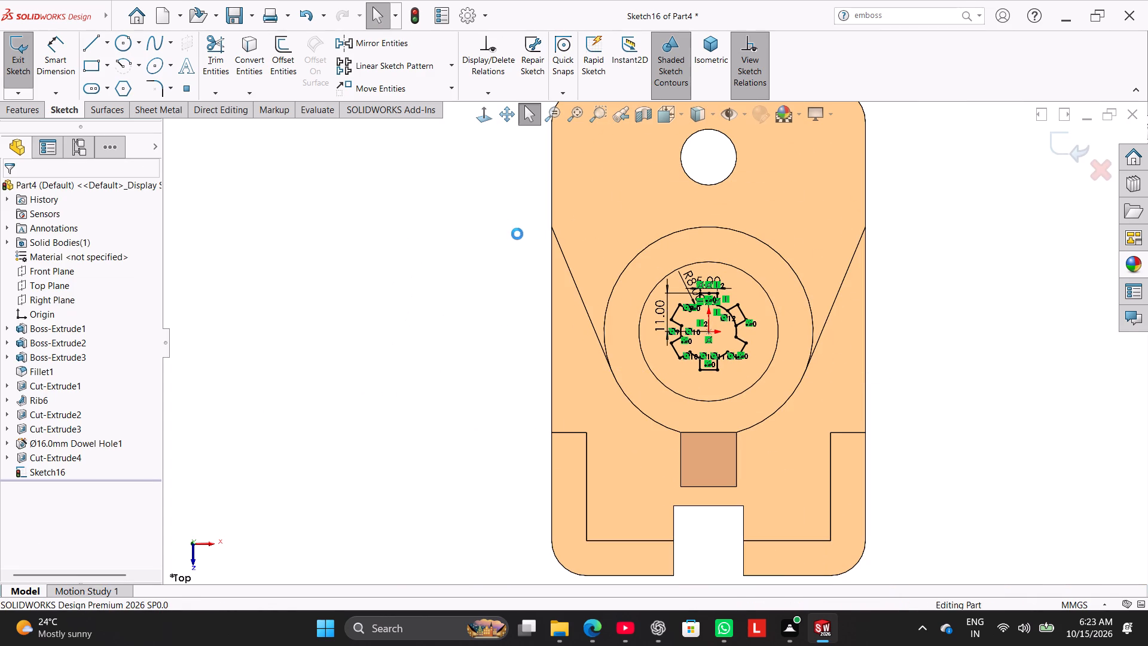
right_click_drag(423, 346, 498, 220)
left_click(386, 322)
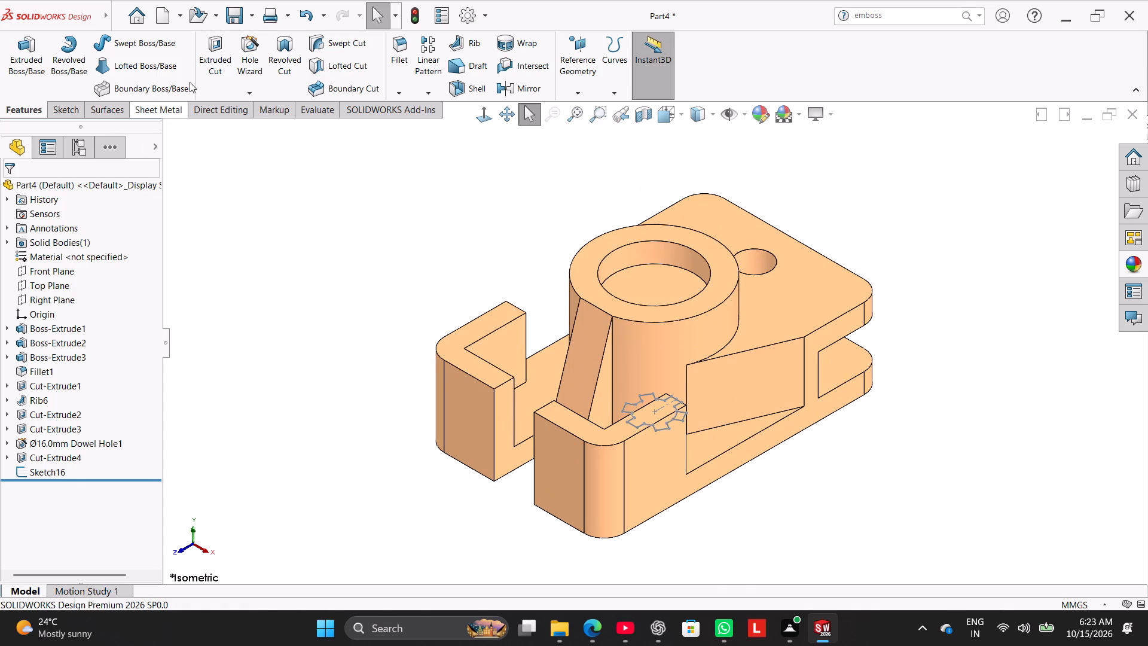
Make an Extruded Cut from Sketch16, picking its closed keyed-hole contour and using Up To Next as the end condition.
left_click(207, 65)
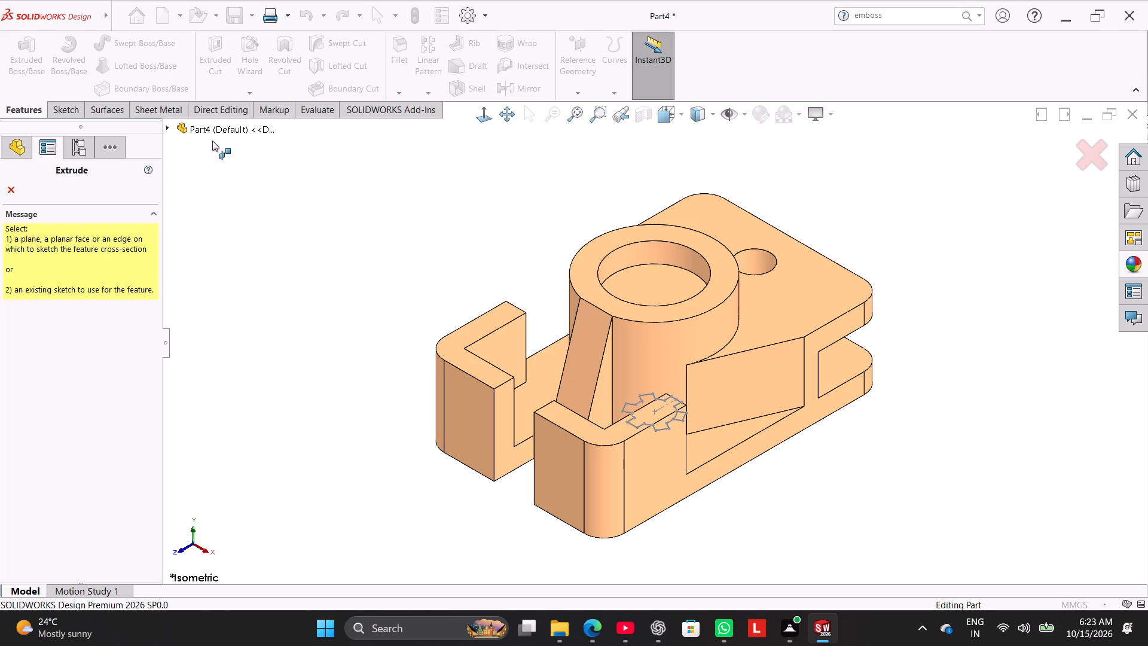
left_click(167, 126)
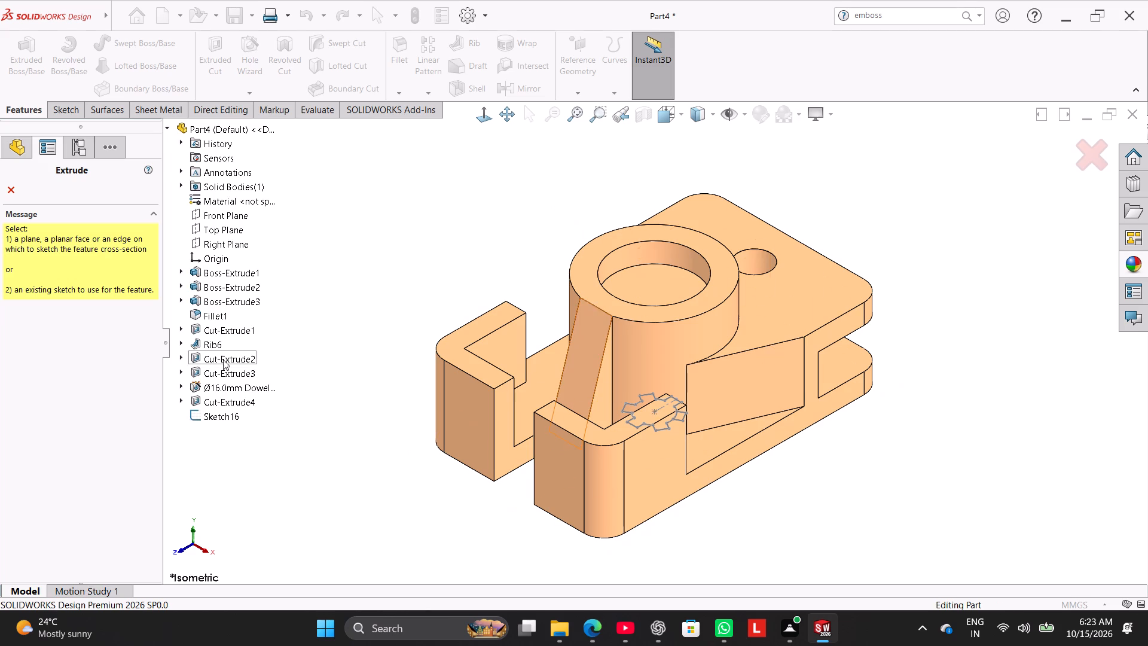
left_click(233, 420)
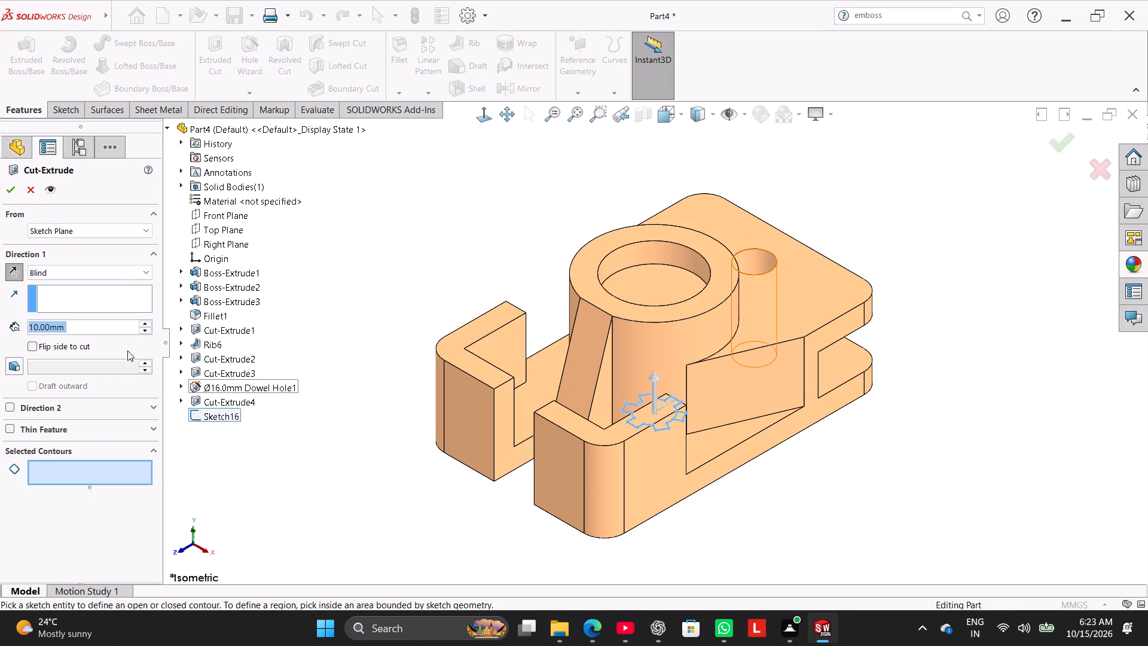
left_click(122, 272)
left_click(115, 315)
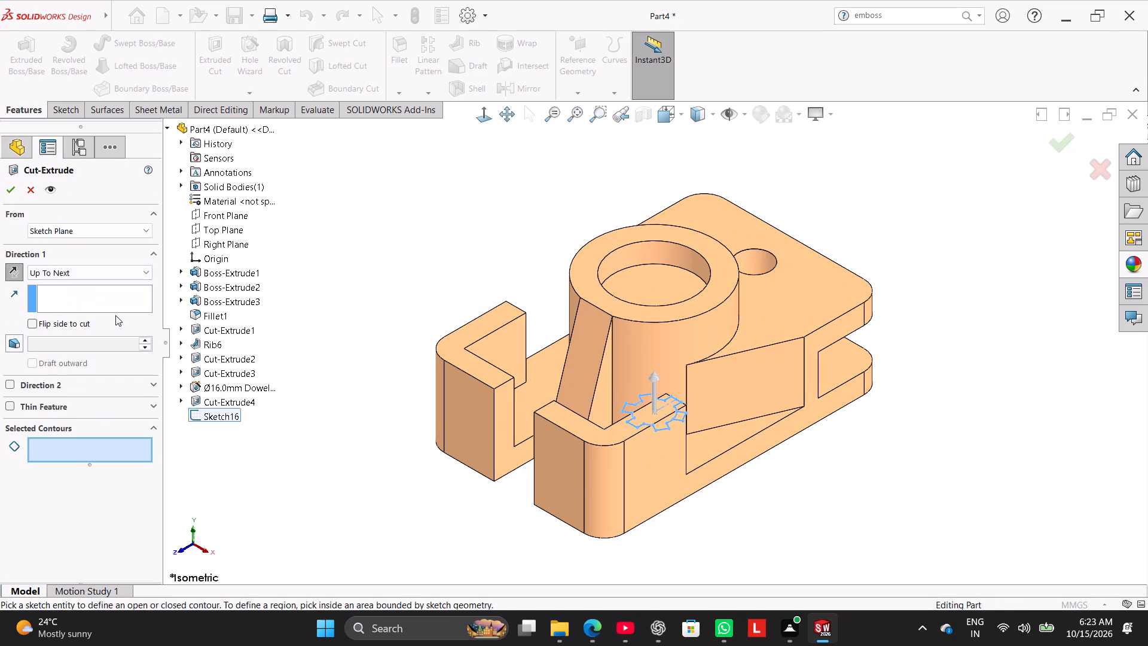
scroll(286, 309, "up", 1)
middle_click_drag(294, 304, 351, 185)
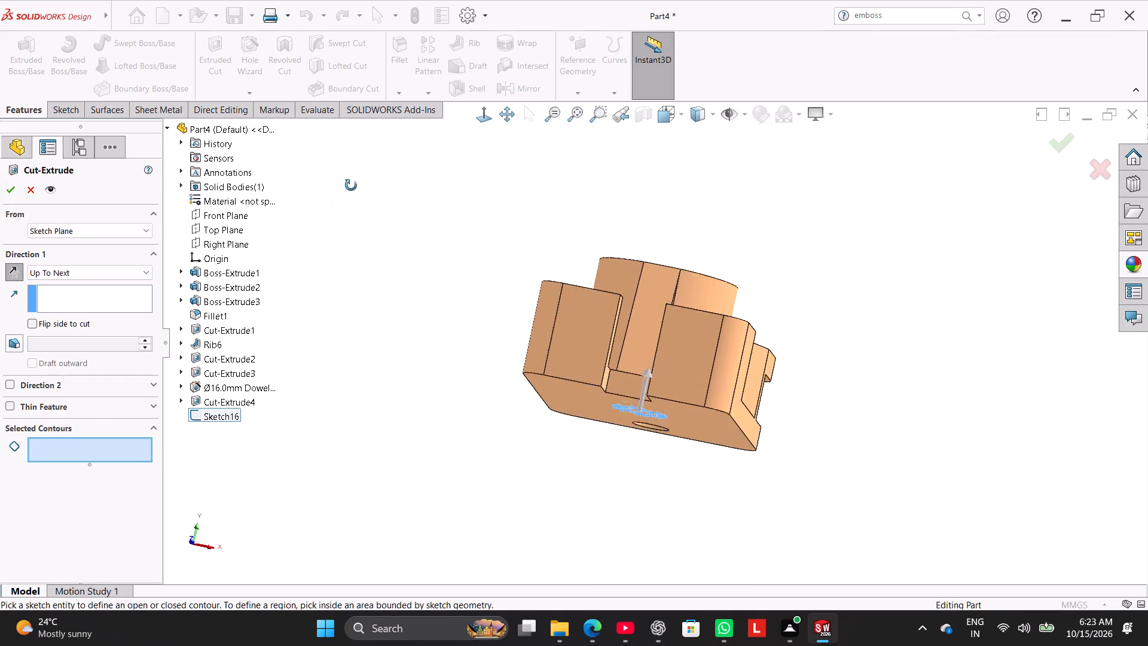
middle_click_drag(351, 185, 299, 361)
scroll(299, 361, "down", 1)
left_click(113, 275)
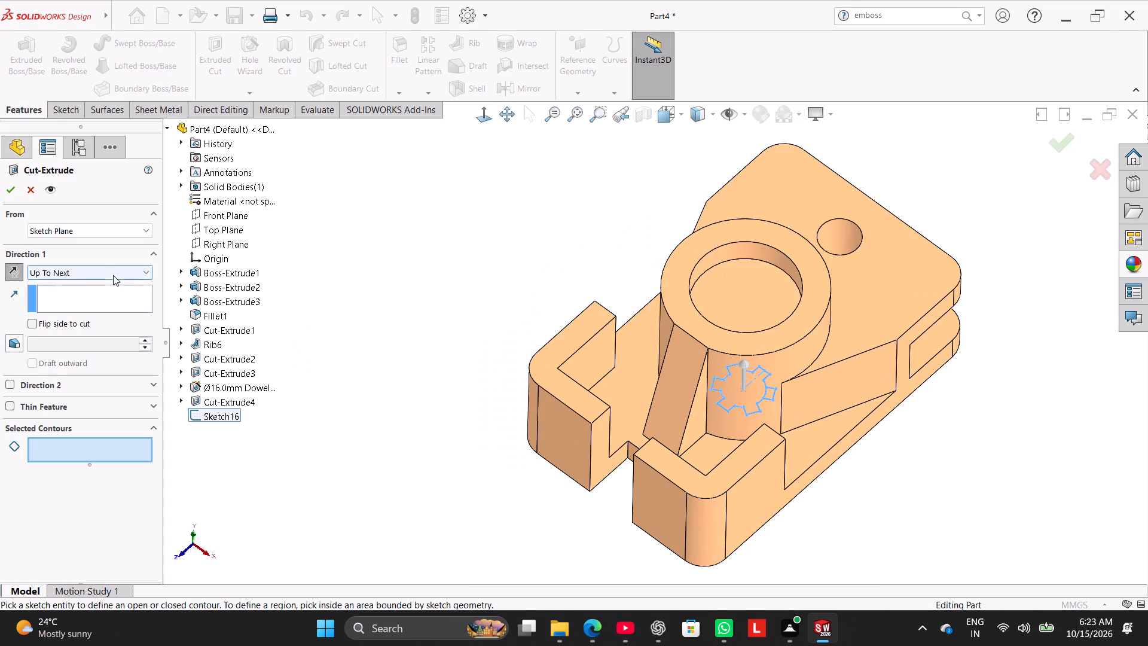
left_click(109, 297)
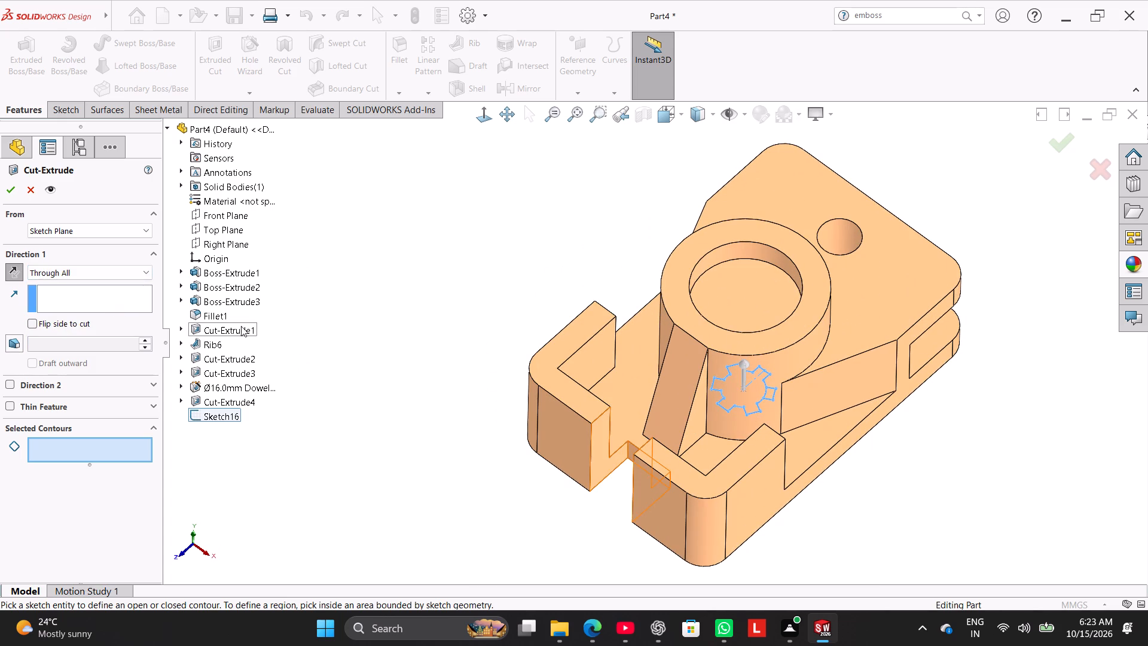
left_click(121, 448)
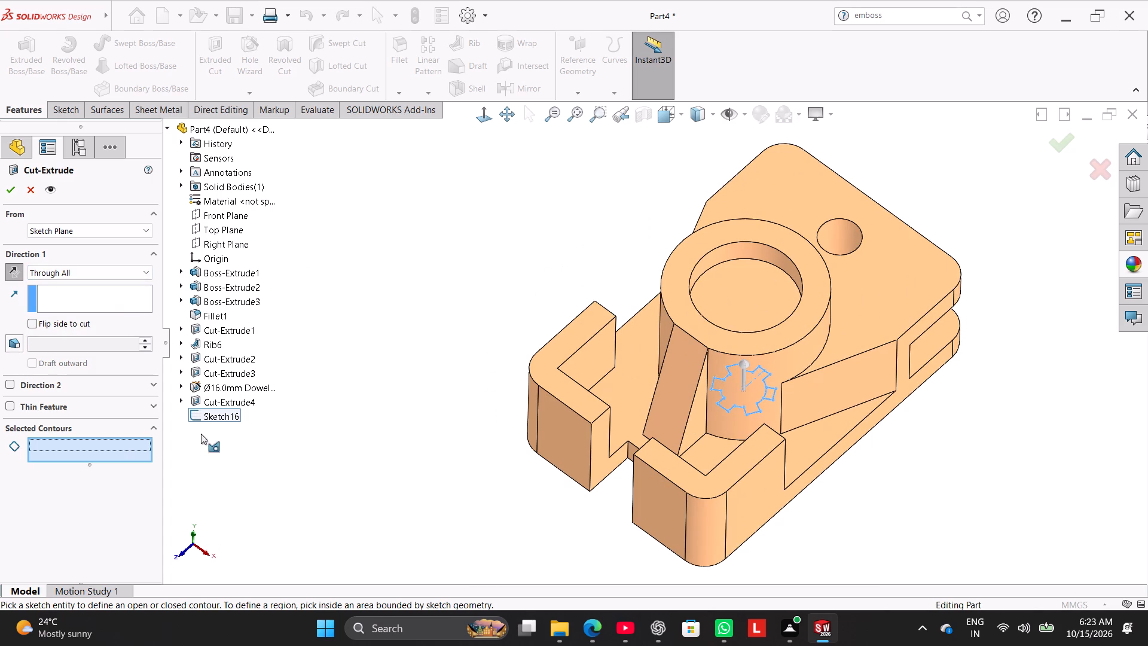
left_click(724, 408)
middle_click_drag(468, 427, 496, 345)
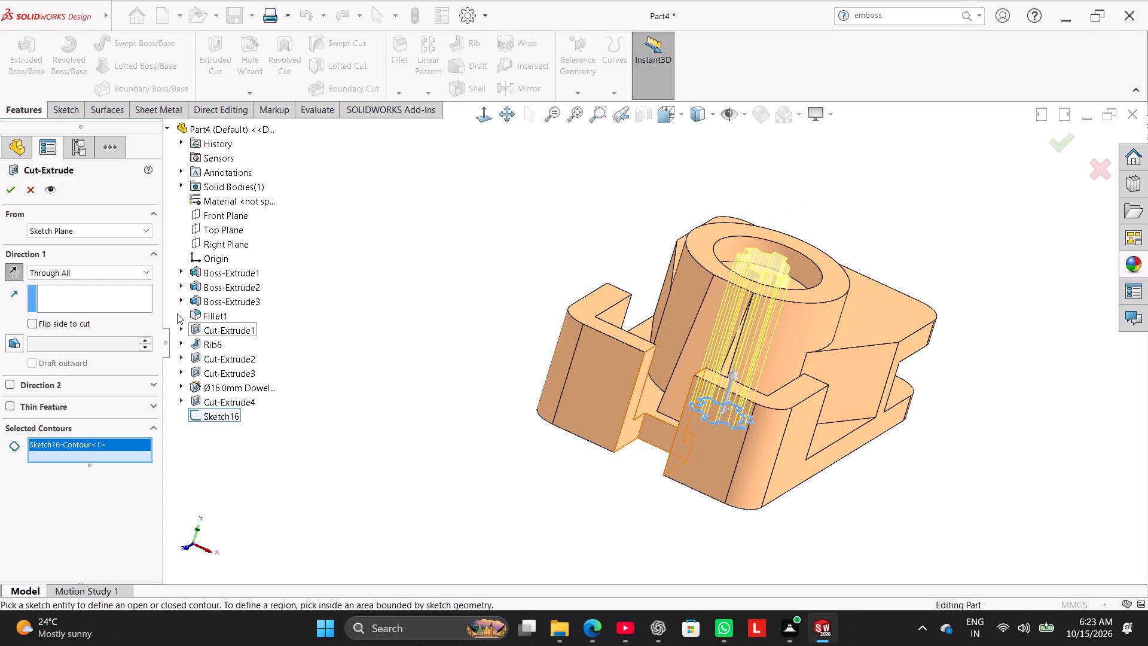
left_click(131, 276)
left_click(118, 316)
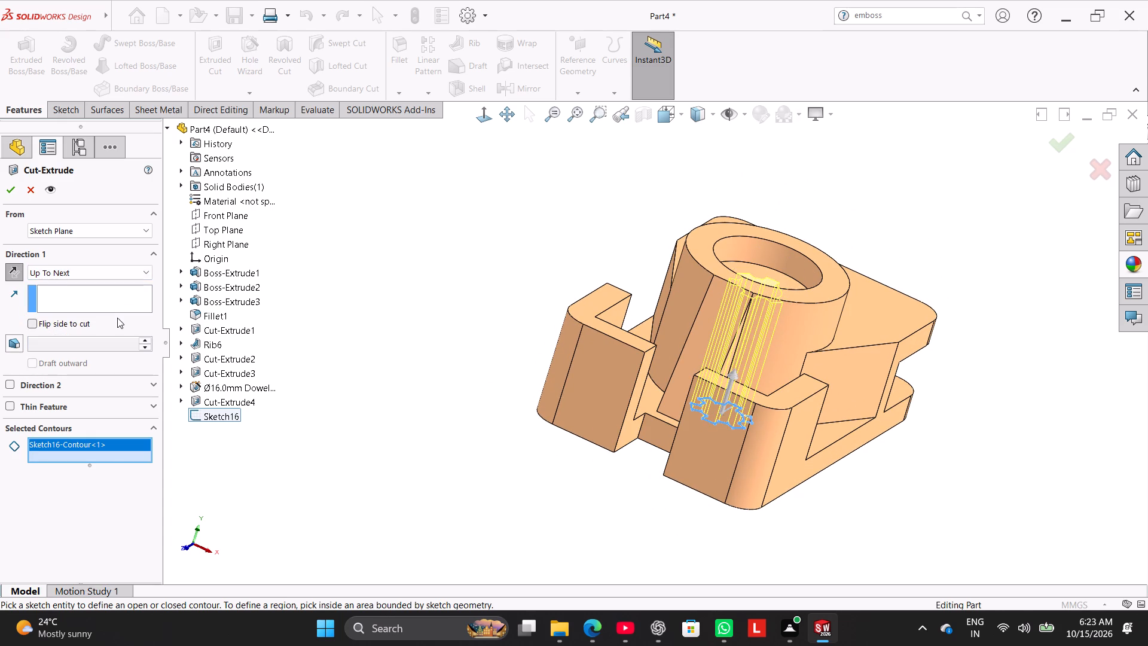
middle_click_drag(405, 304, 364, 382)
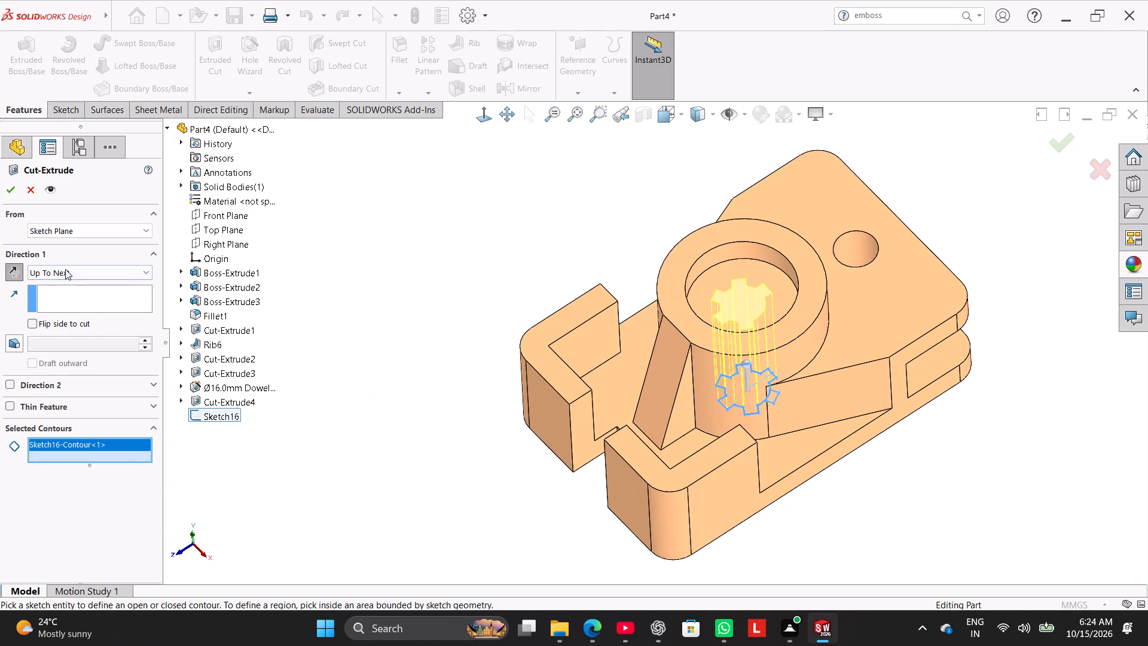
left_click(16, 194)
left_click(317, 284)
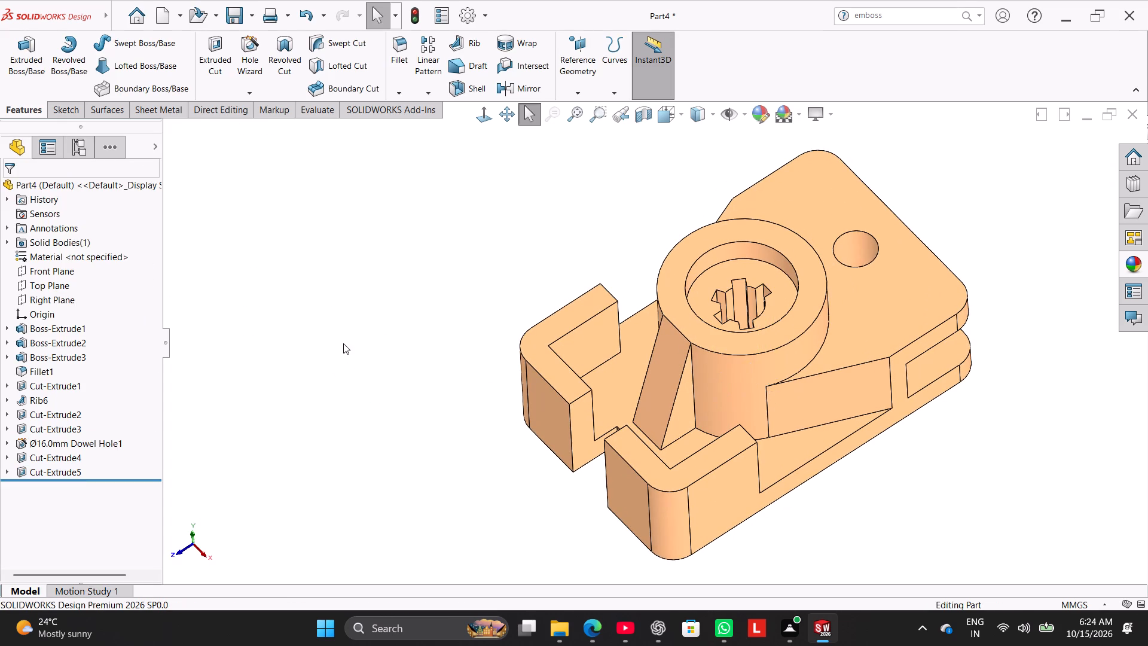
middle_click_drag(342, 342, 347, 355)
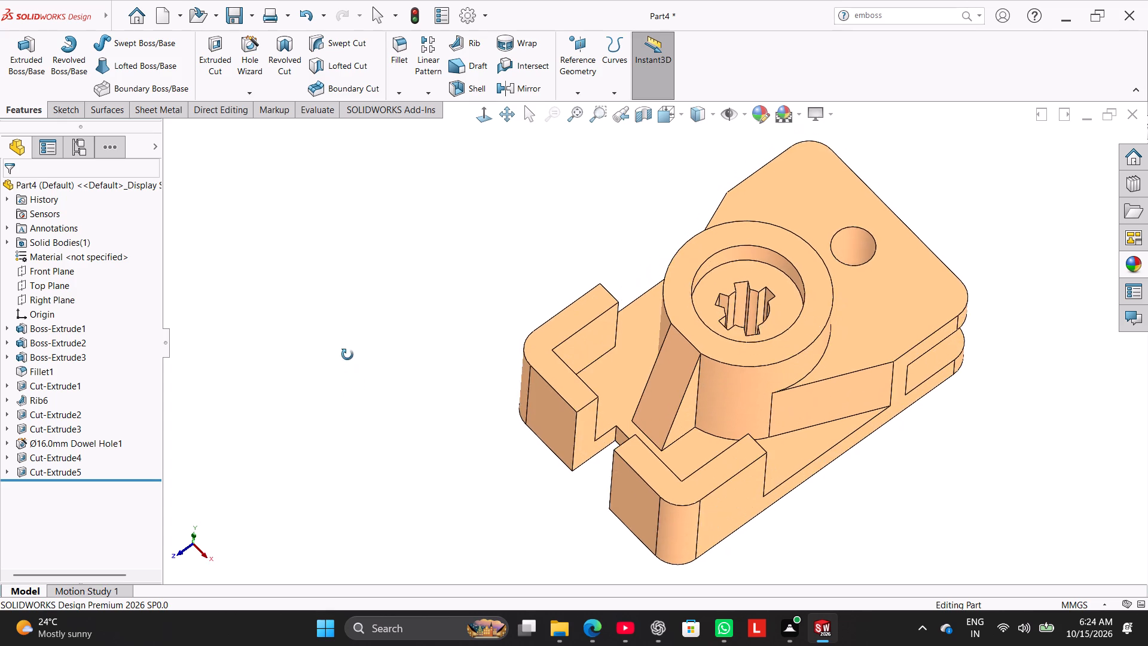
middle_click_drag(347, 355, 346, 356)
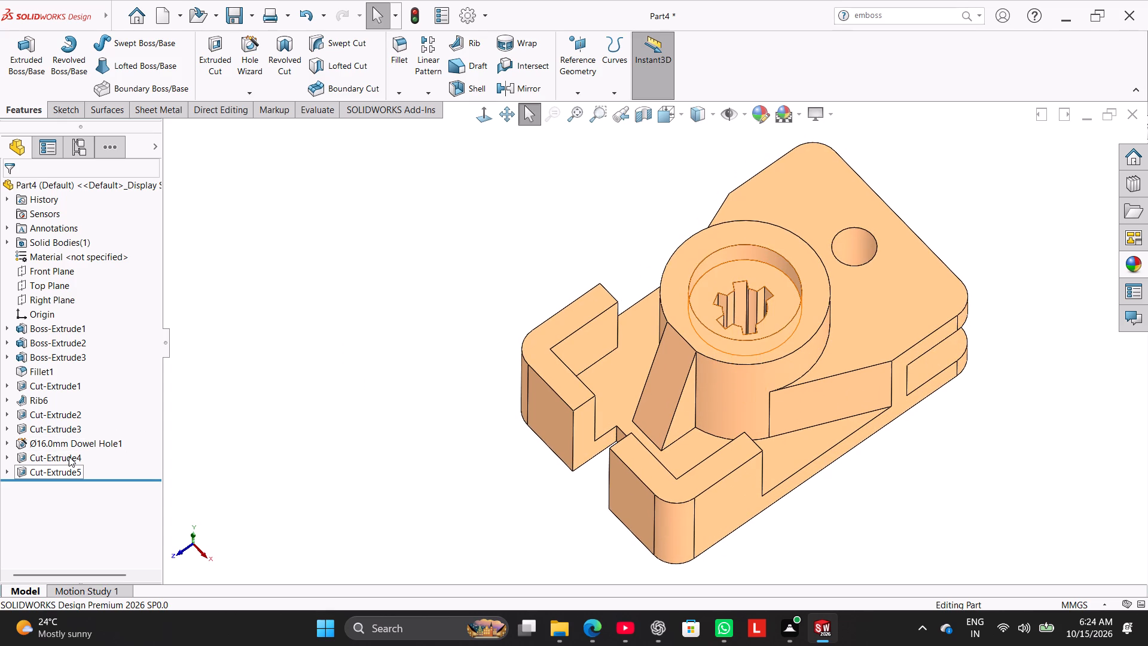
Open the keyed-hole cut's feature definition and examine its selected contour and keyway profile.
right_click(70, 470)
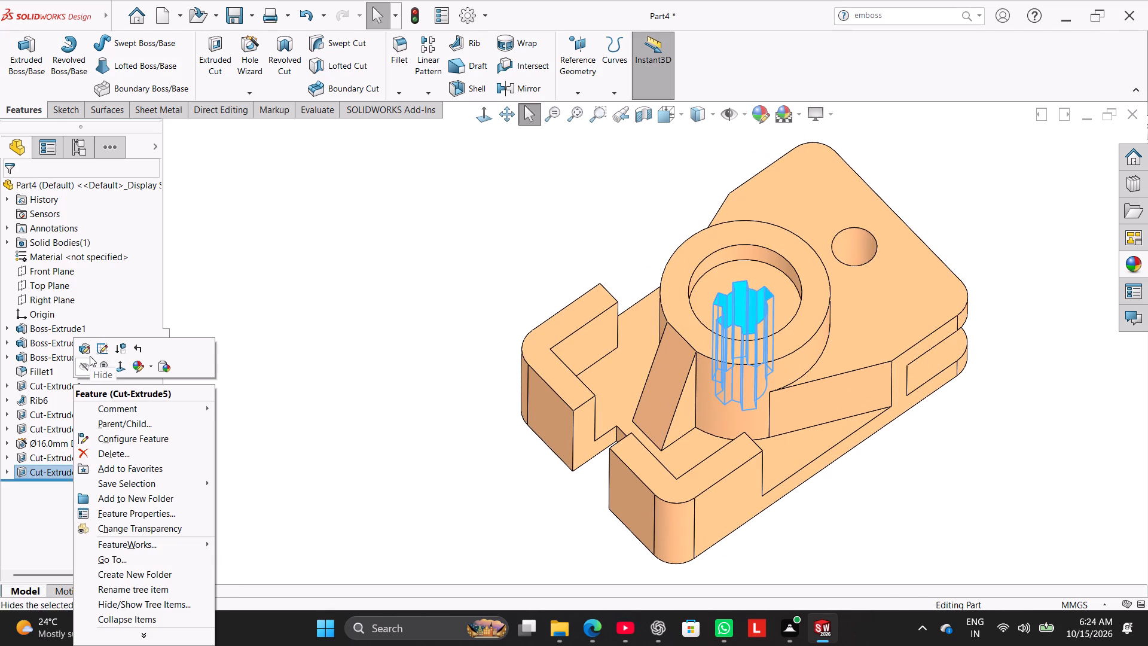
left_click(90, 356)
scroll(754, 413, "down", 6)
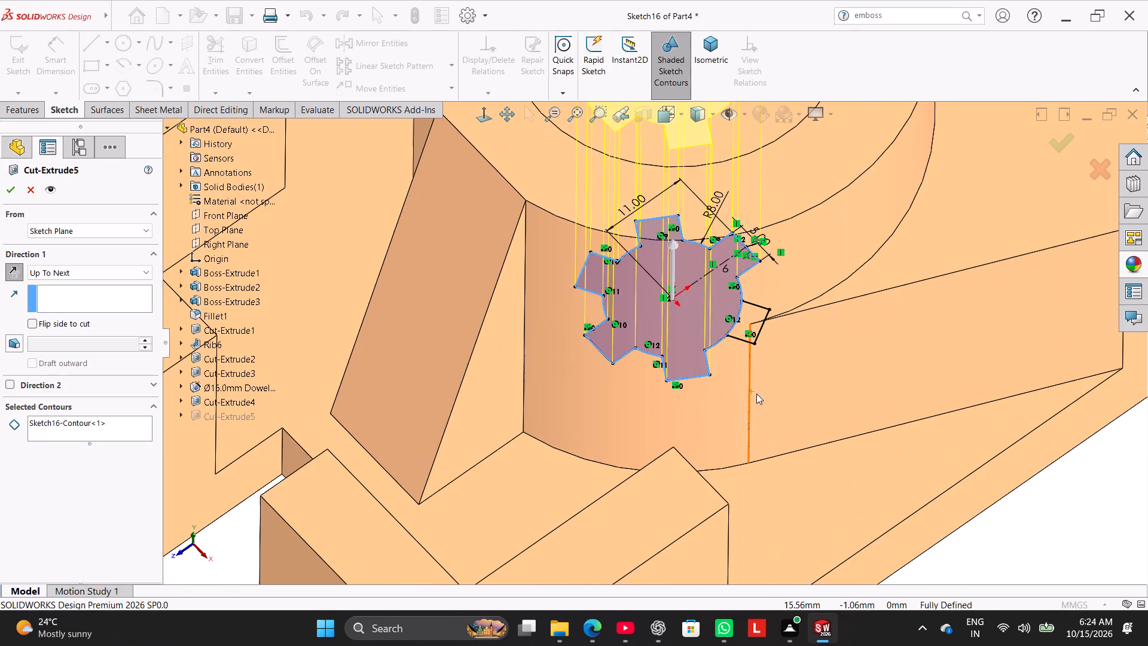
scroll(728, 357, "up", 5)
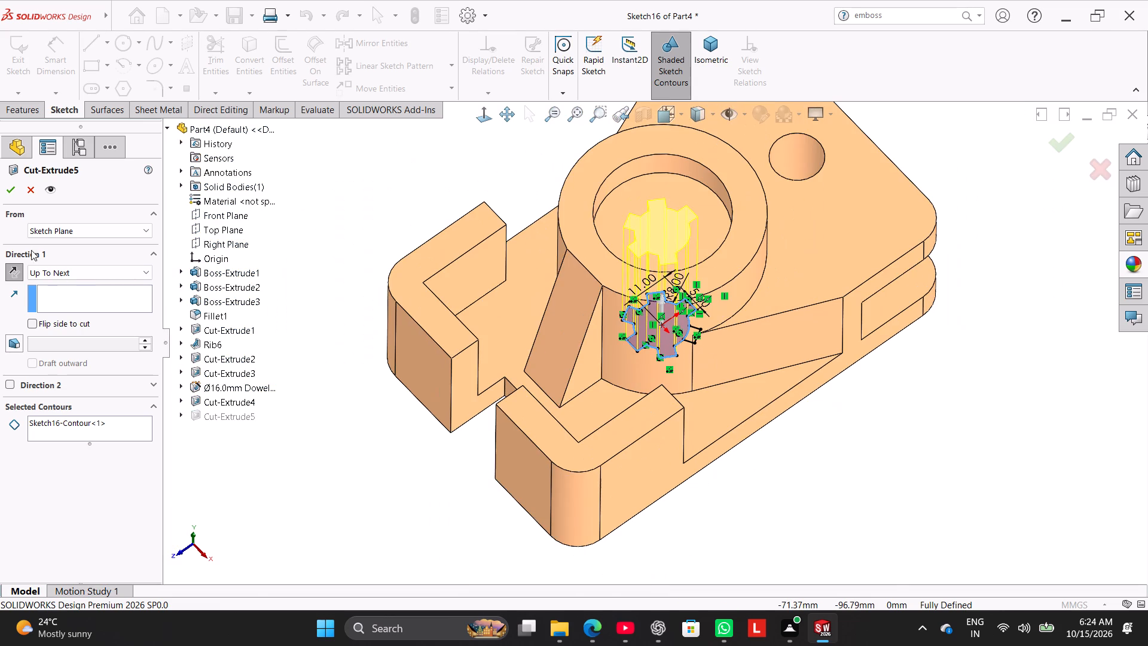
left_click(13, 195)
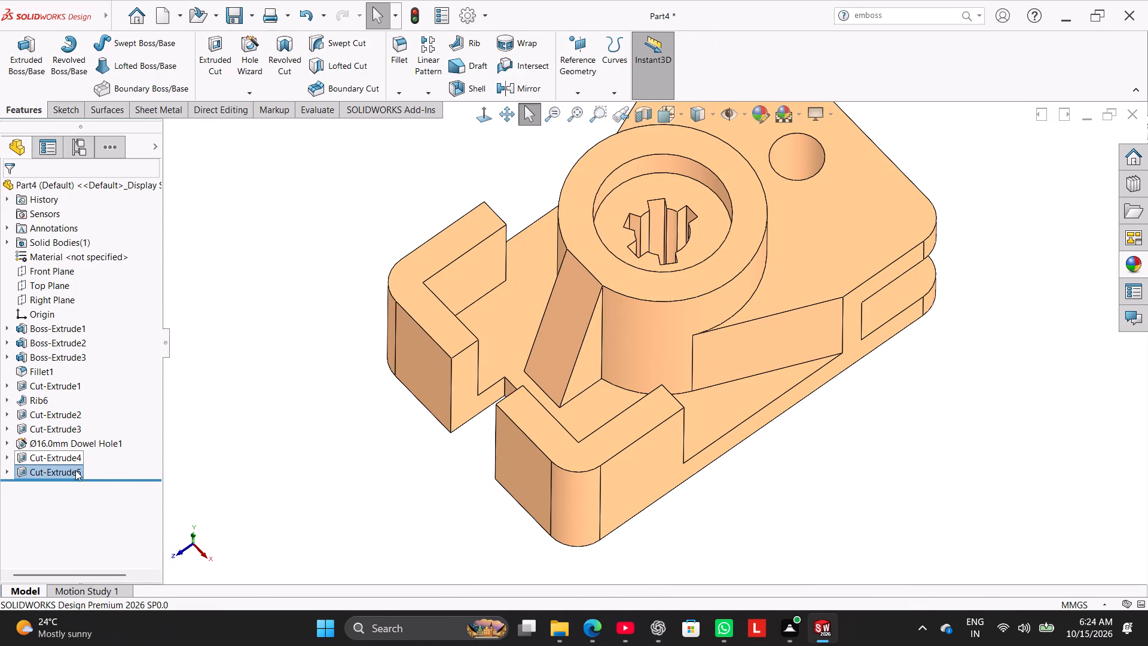
Edit the keyed-hole cut's sketch, power-trim the remaining circle arc inside the upper-right keyway, and exit the sketch.
right_click(75, 469)
left_click(111, 348)
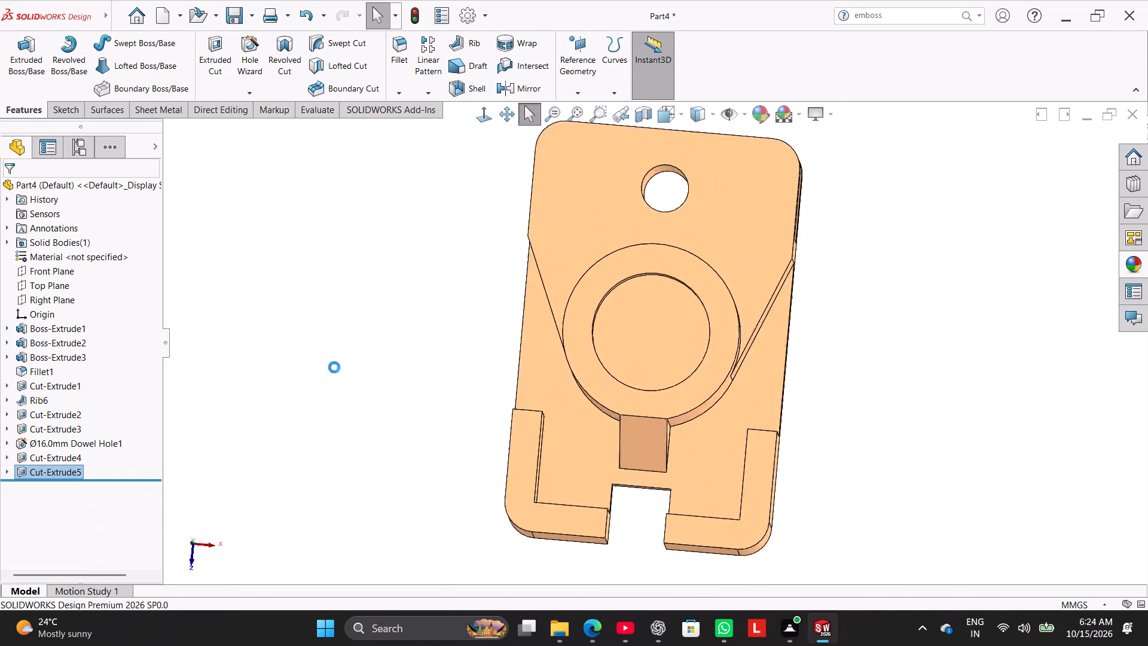
scroll(649, 356, "down", 7)
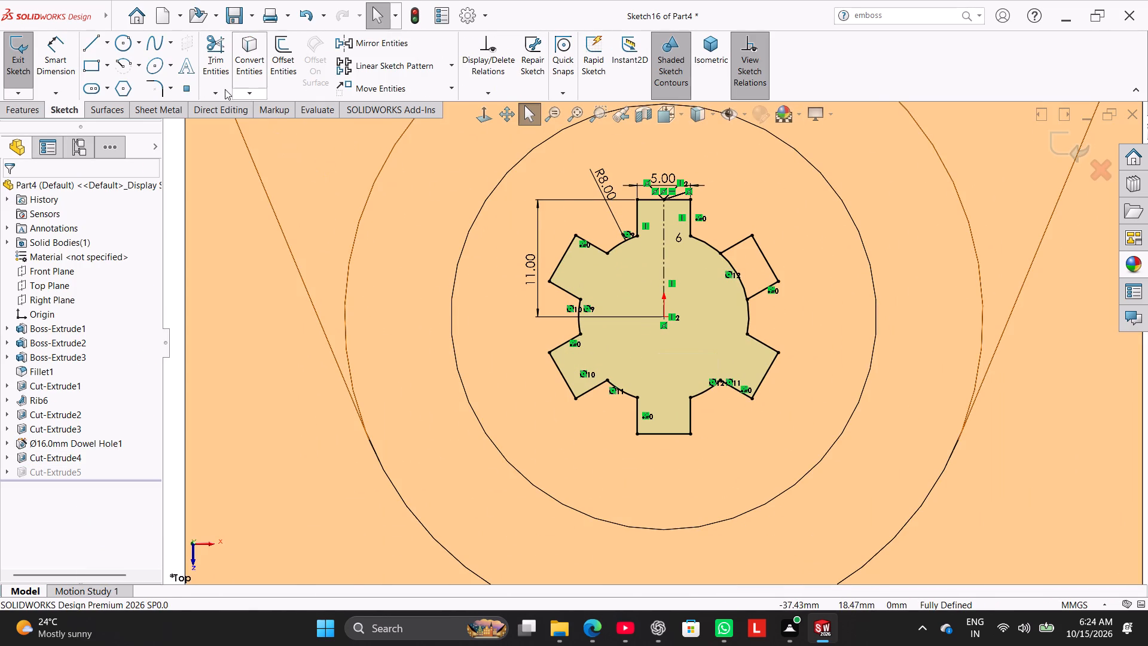
left_click(218, 79)
scroll(570, 233, "down", 4)
left_click_drag(896, 350, 919, 307)
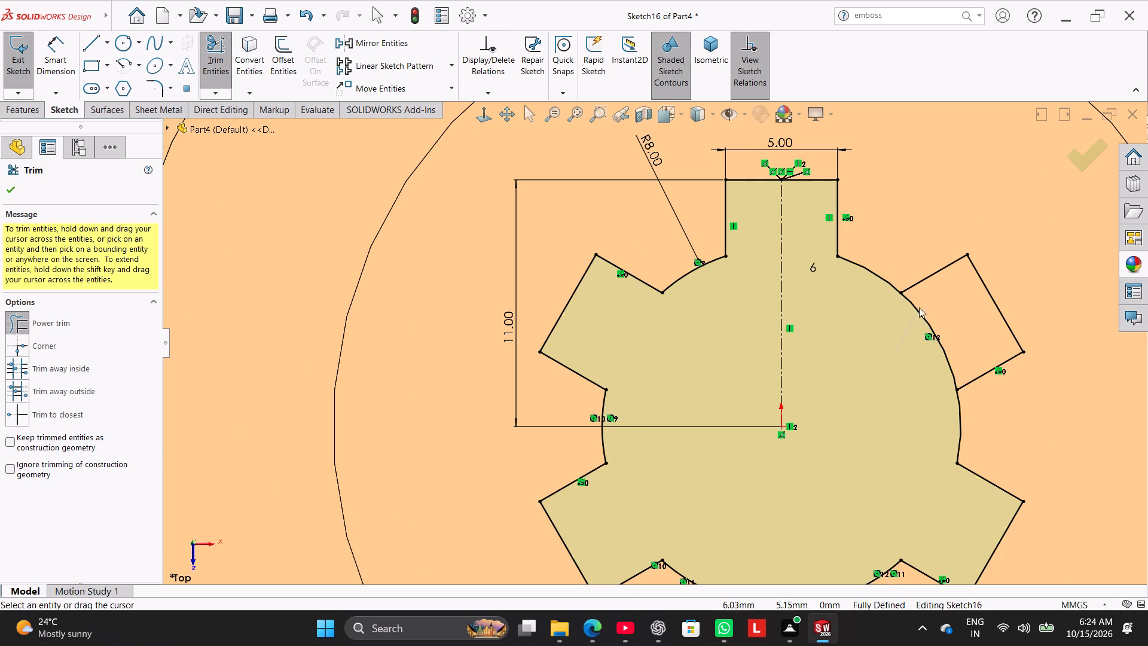
left_click_drag(919, 307, 921, 305)
scroll(905, 348, "up", 5)
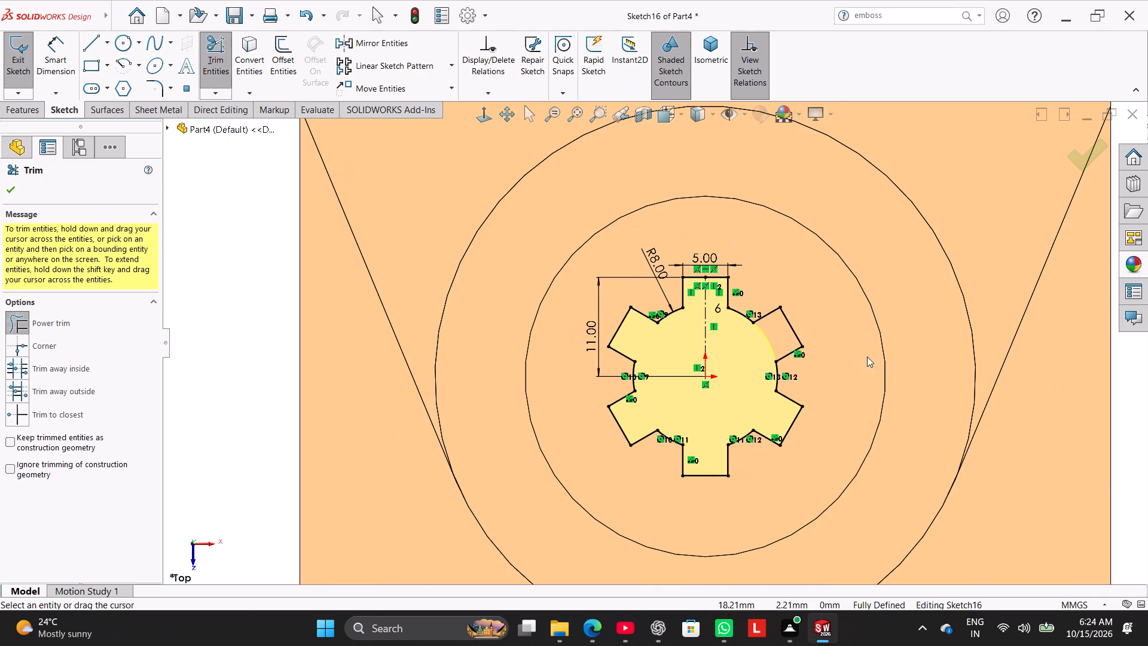
scroll(839, 356, "up", 3)
left_click(17, 194)
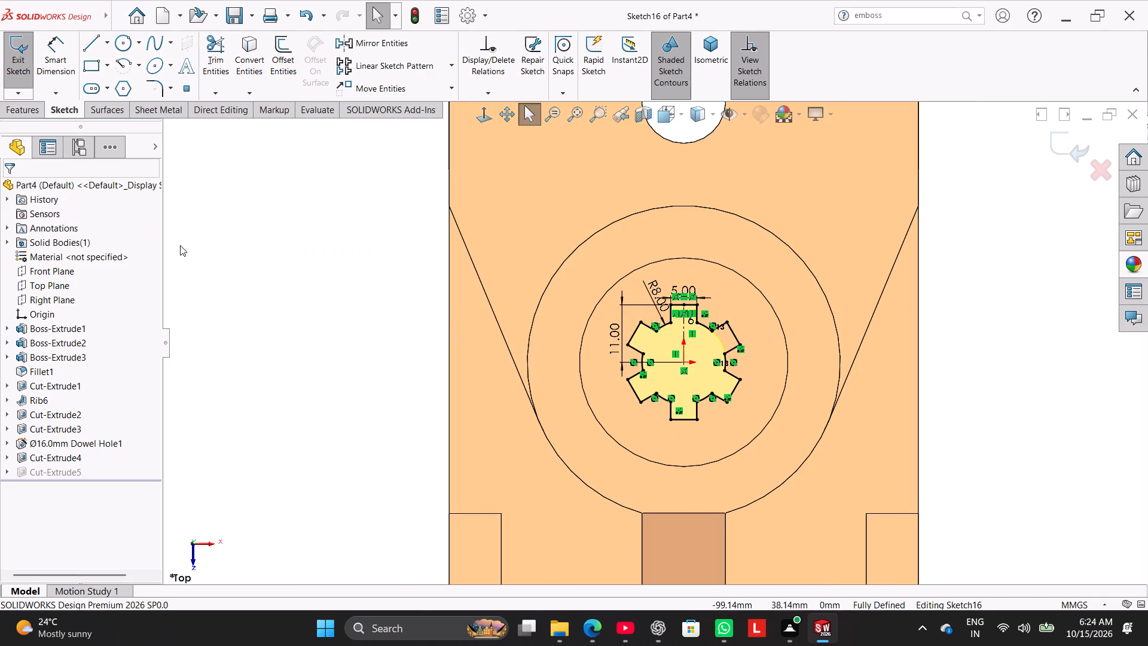
left_click(15, 67)
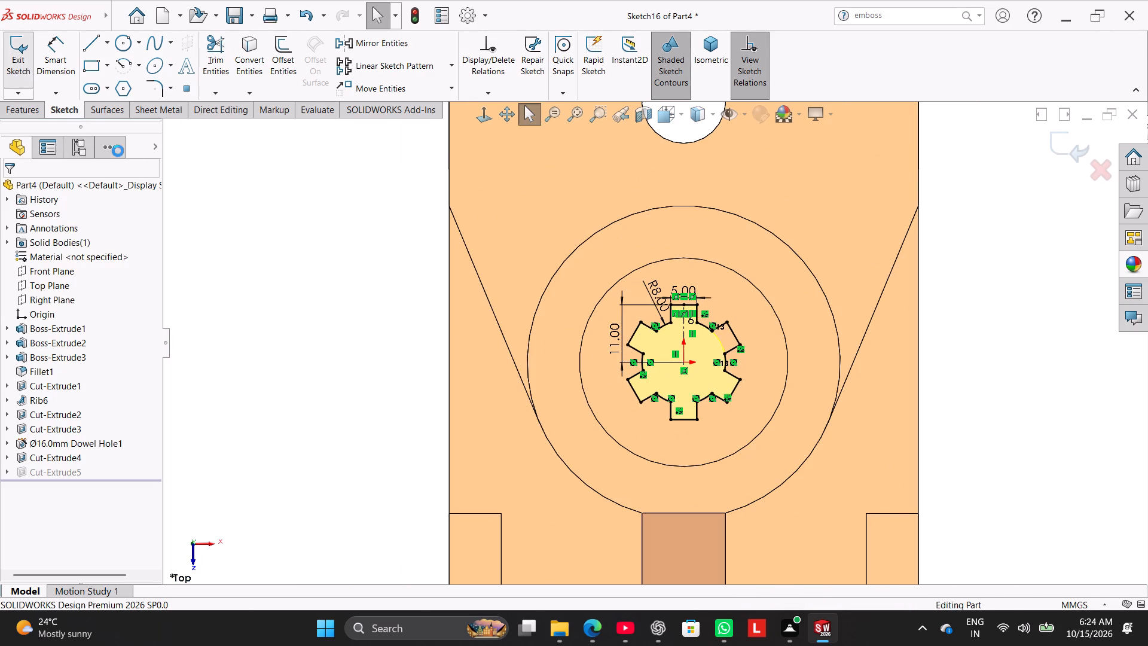
left_click(267, 239)
Start a 1 mm Fillet on the block's base edge, the plate edge below it, and the vertical edges beside the side notch.
right_click_drag(282, 328, 484, 157)
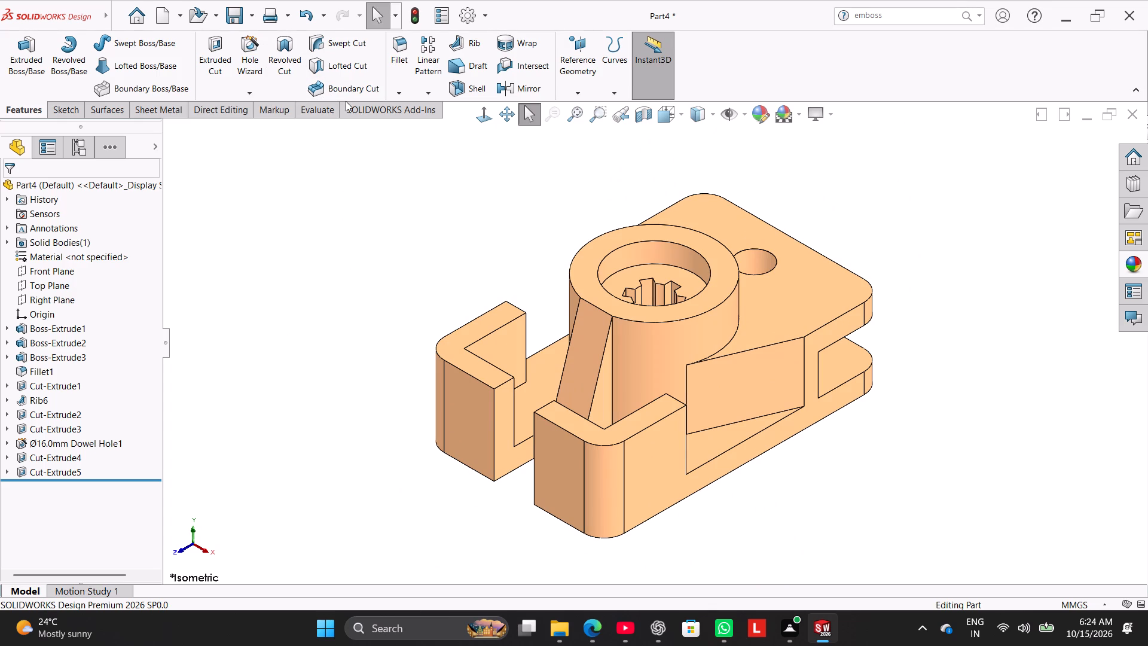
left_click(408, 72)
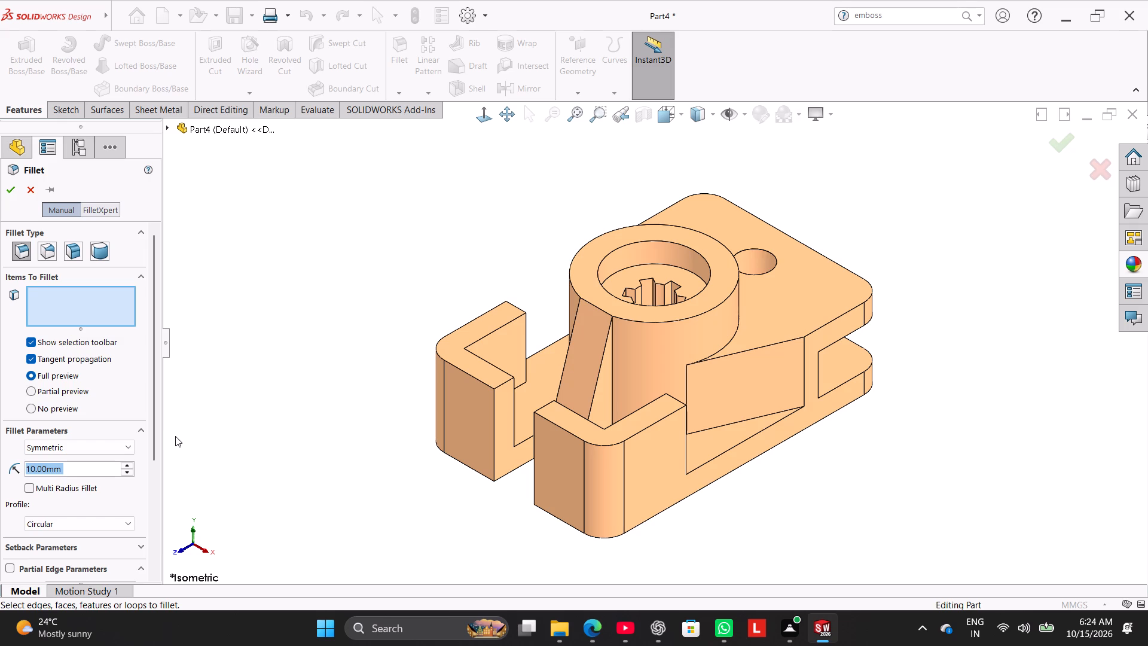
key("1")
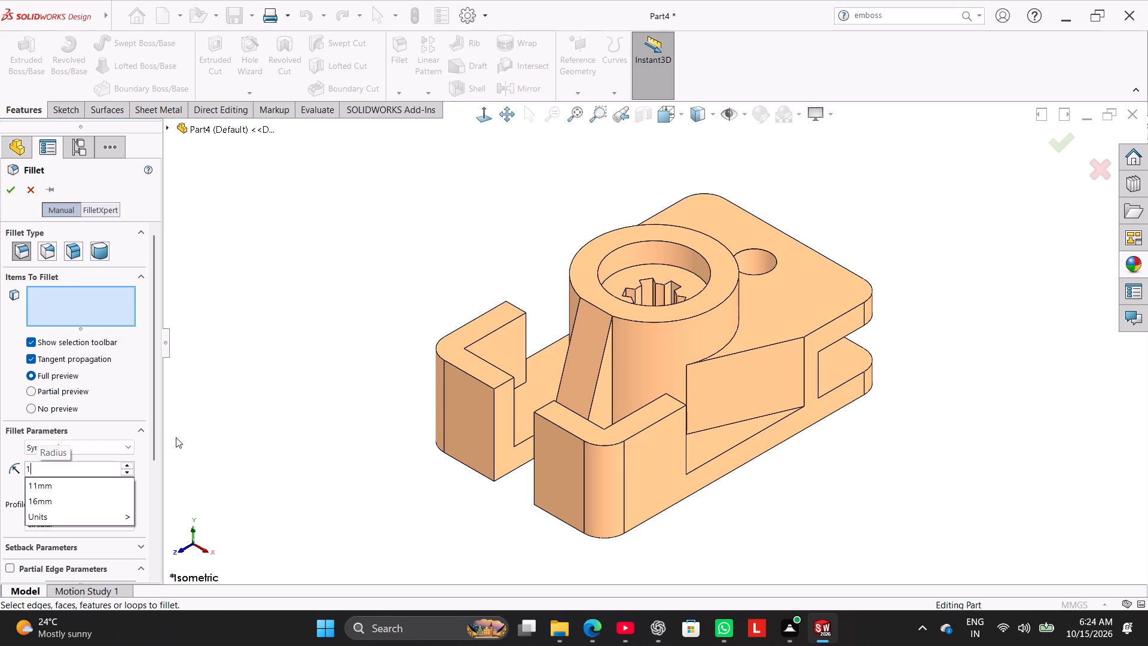
left_click(184, 438)
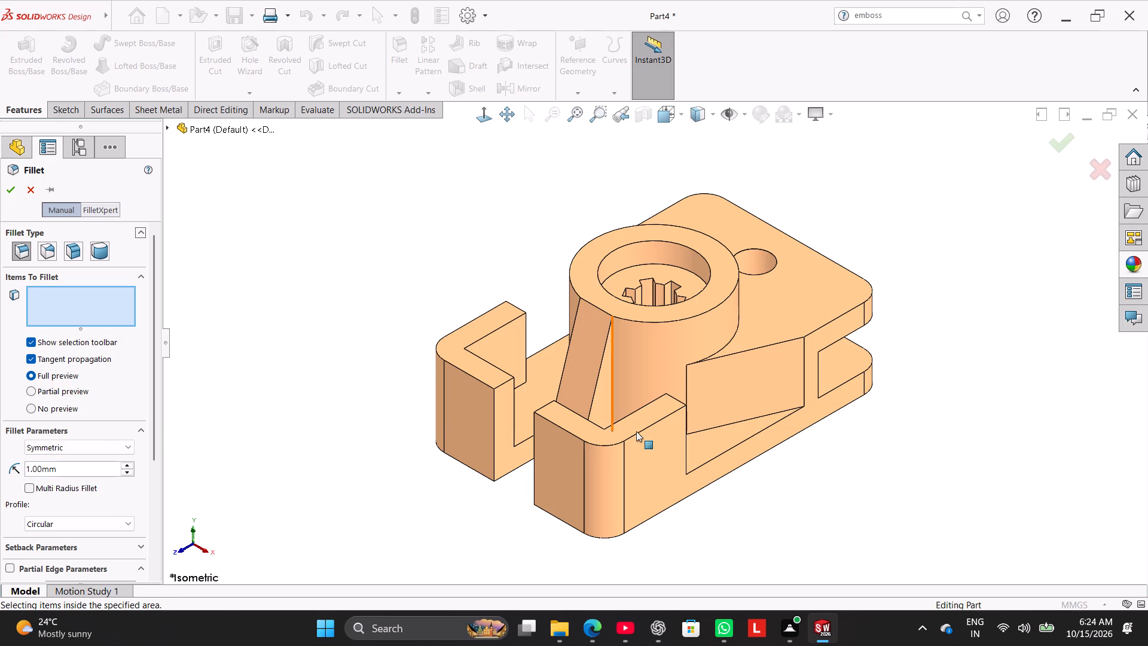
left_click(739, 421)
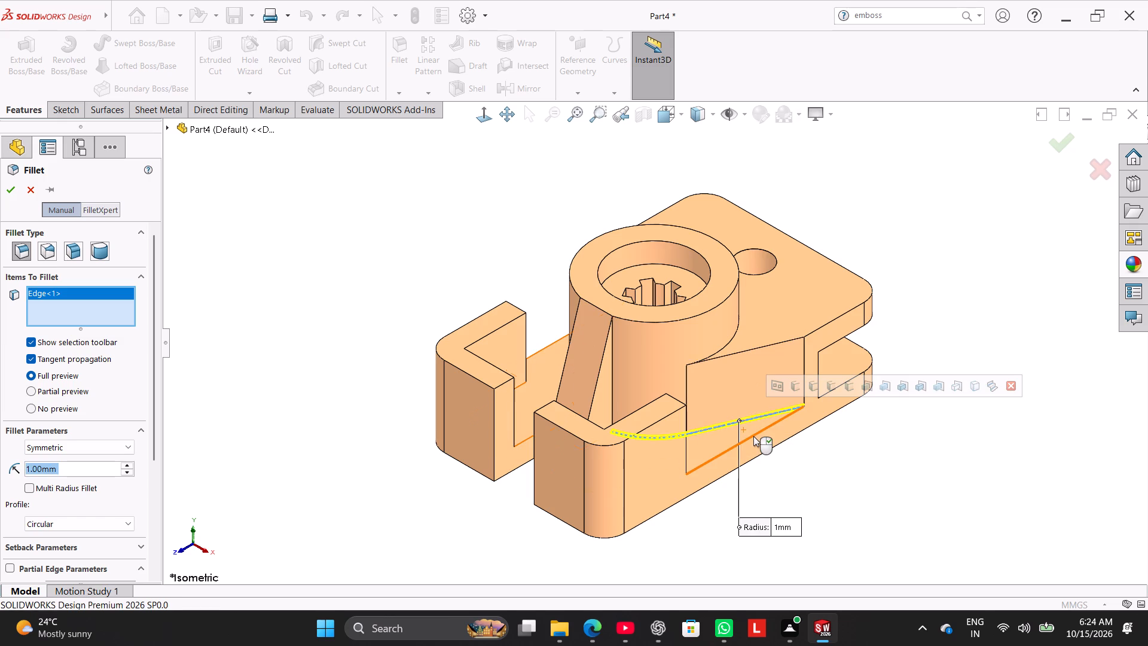
left_click(753, 436)
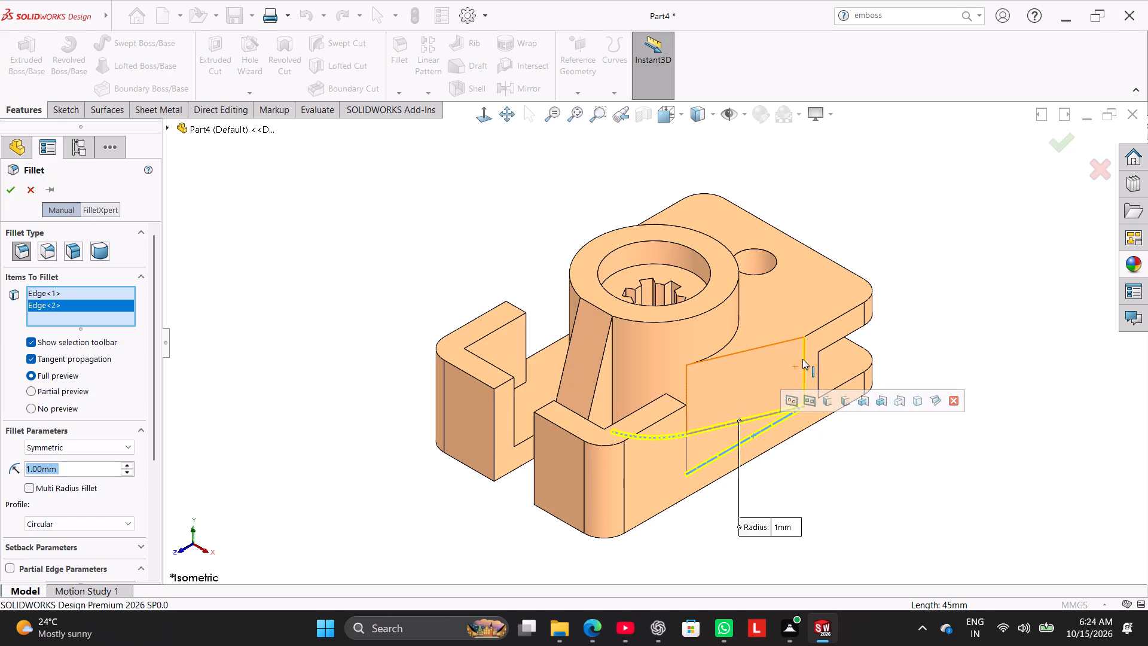
left_click(804, 358)
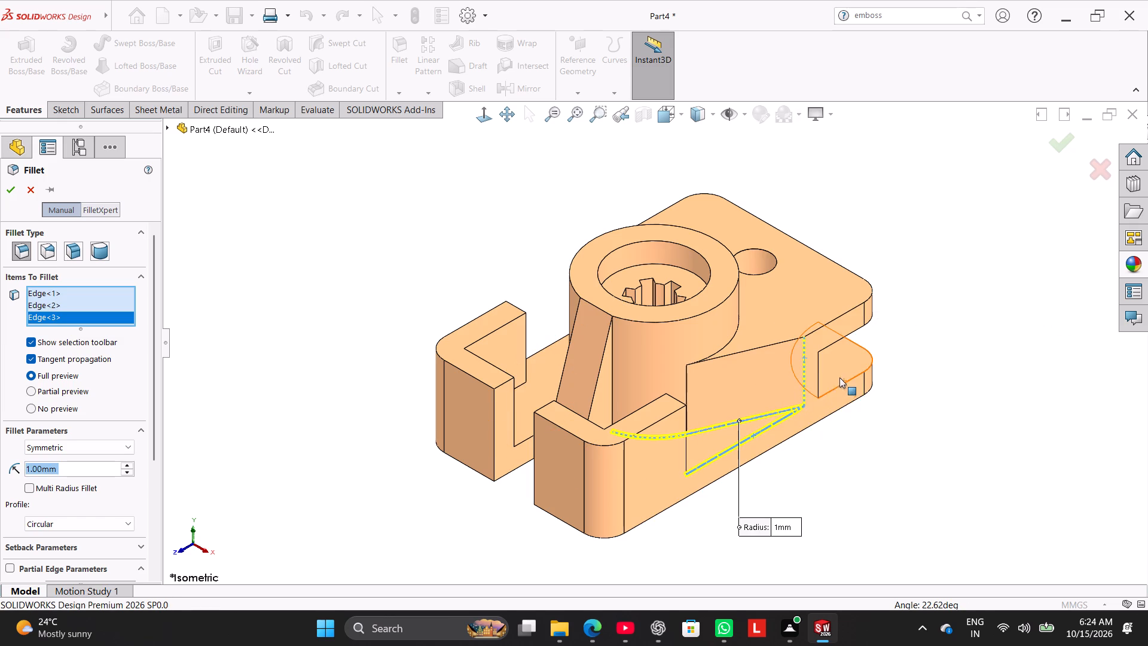
left_click(817, 361)
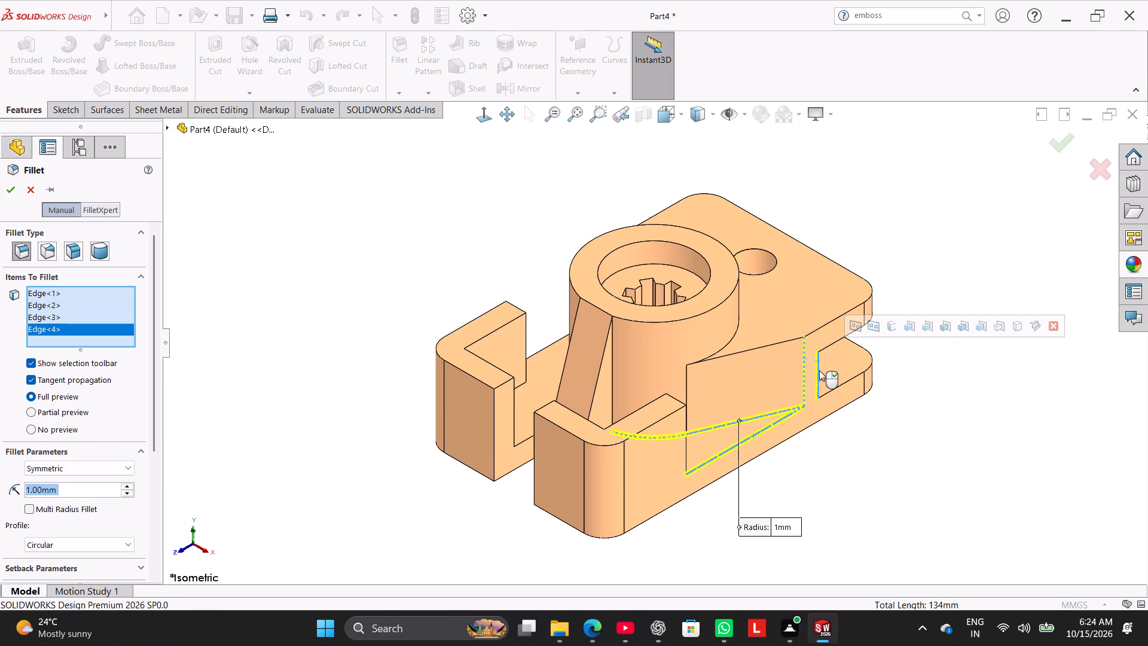
Add the U-wall's inner base edges and the plate notch's first side and end edges to the 1 mm fillet.
left_click(524, 381)
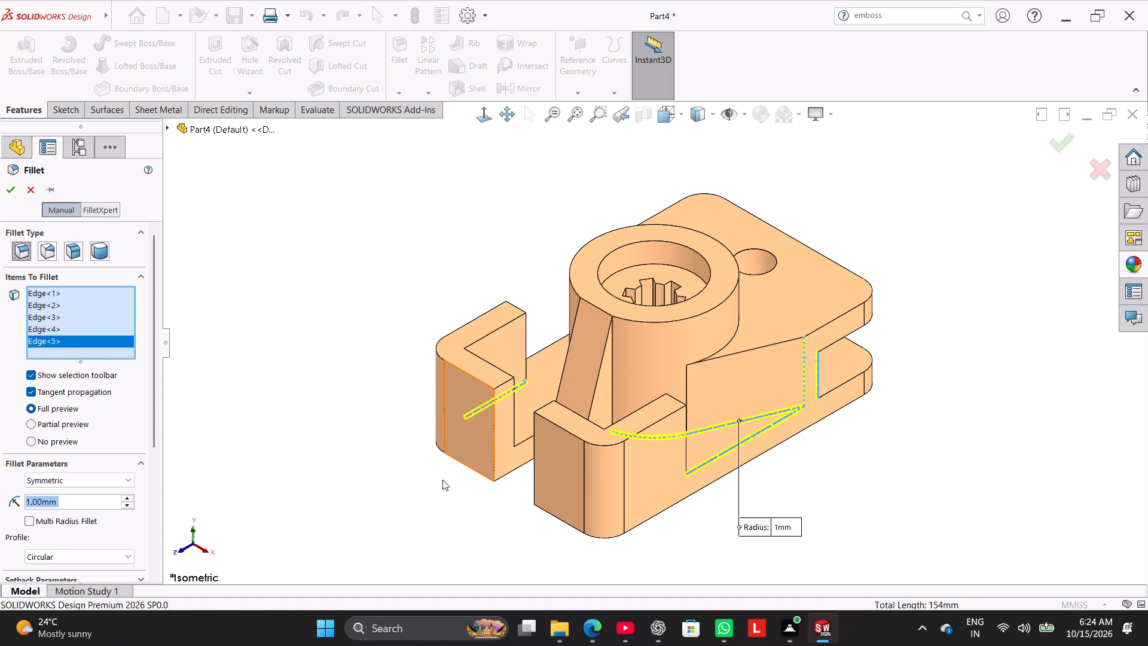
middle_click_drag(398, 494, 352, 586)
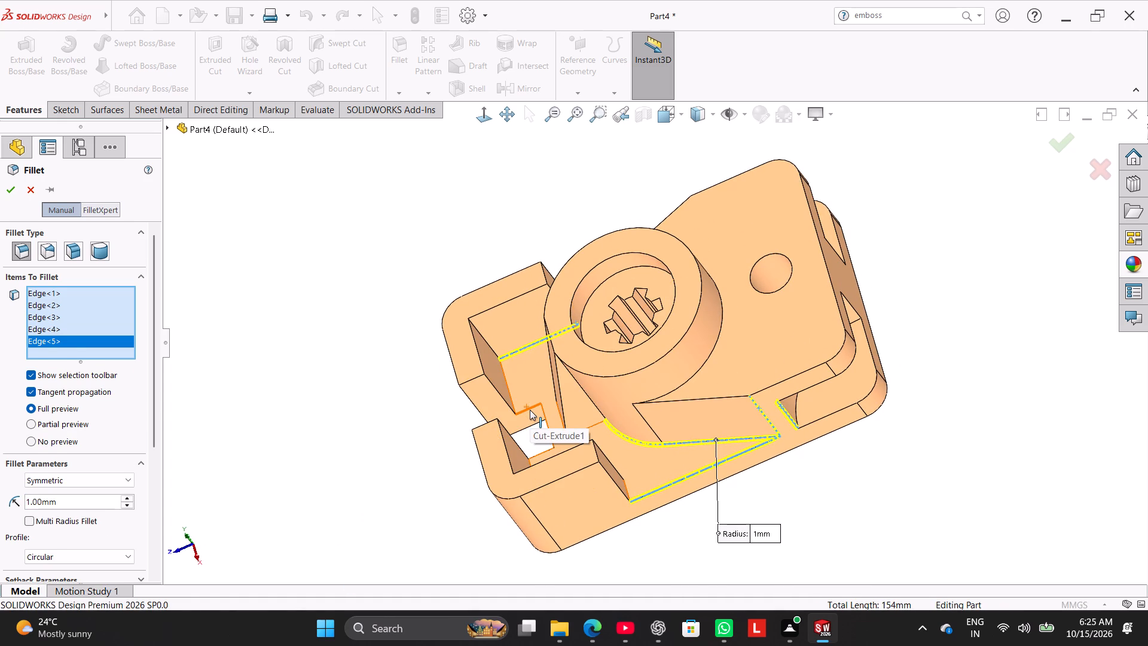
left_click(530, 410)
left_click(548, 431)
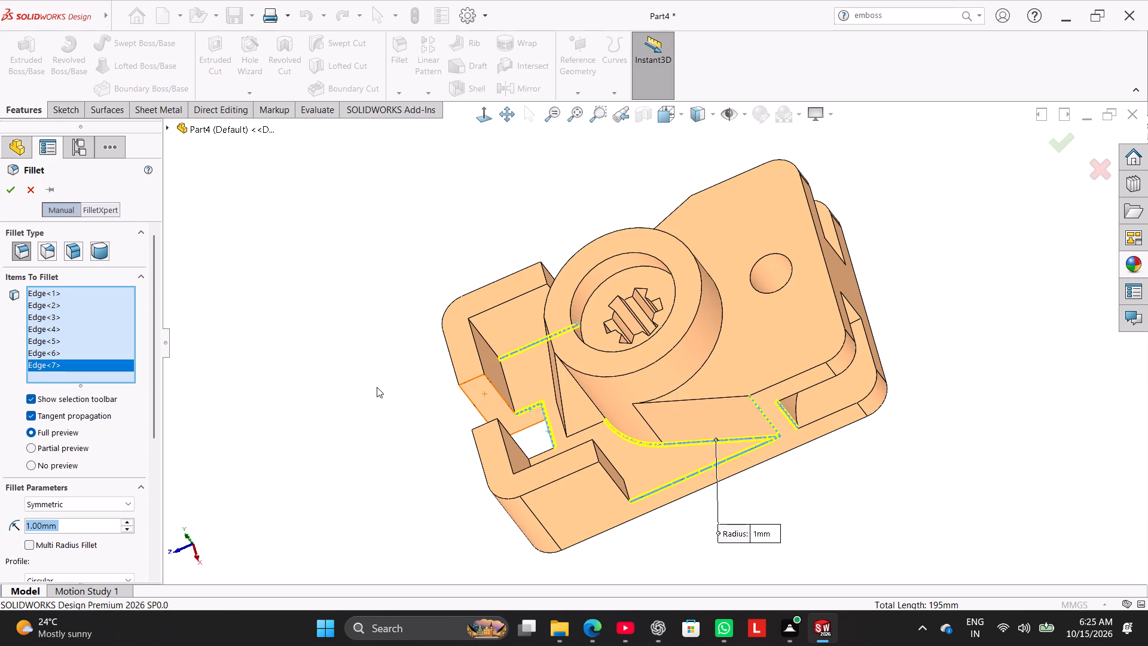
middle_click_drag(377, 389, 385, 505)
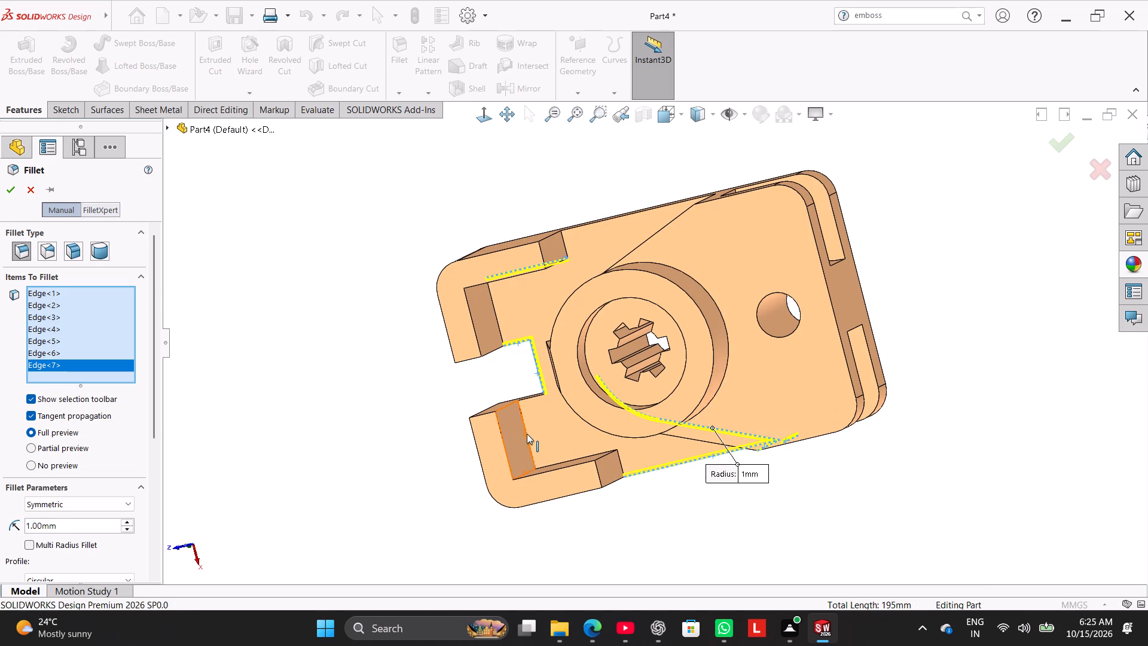
left_click(527, 430)
middle_click_drag(405, 496, 408, 526)
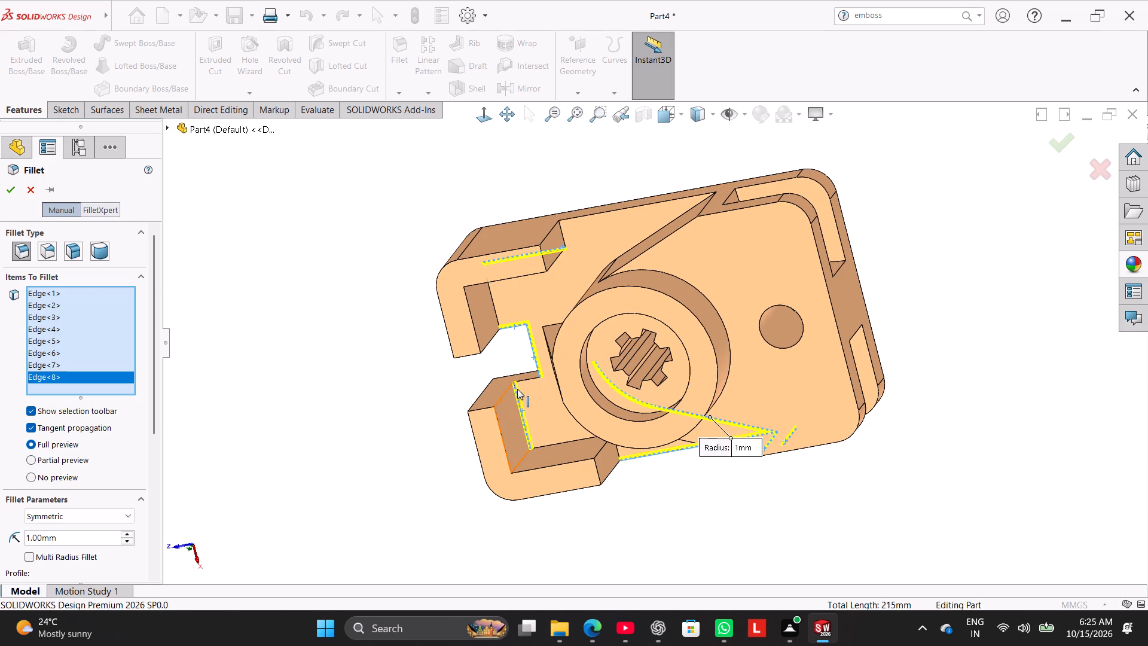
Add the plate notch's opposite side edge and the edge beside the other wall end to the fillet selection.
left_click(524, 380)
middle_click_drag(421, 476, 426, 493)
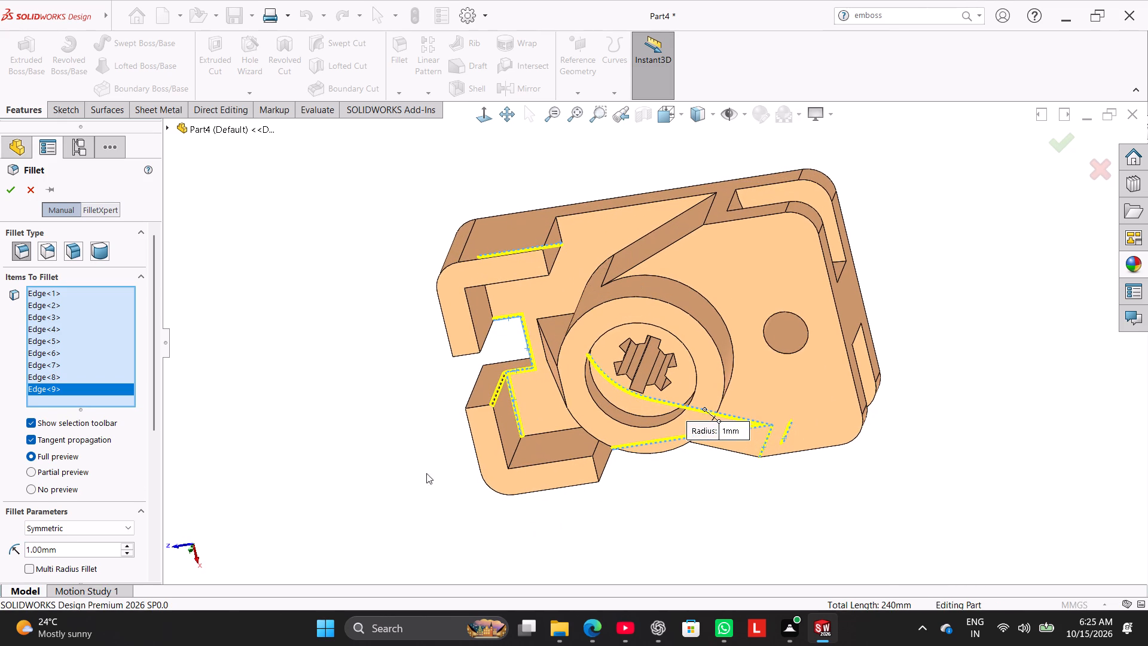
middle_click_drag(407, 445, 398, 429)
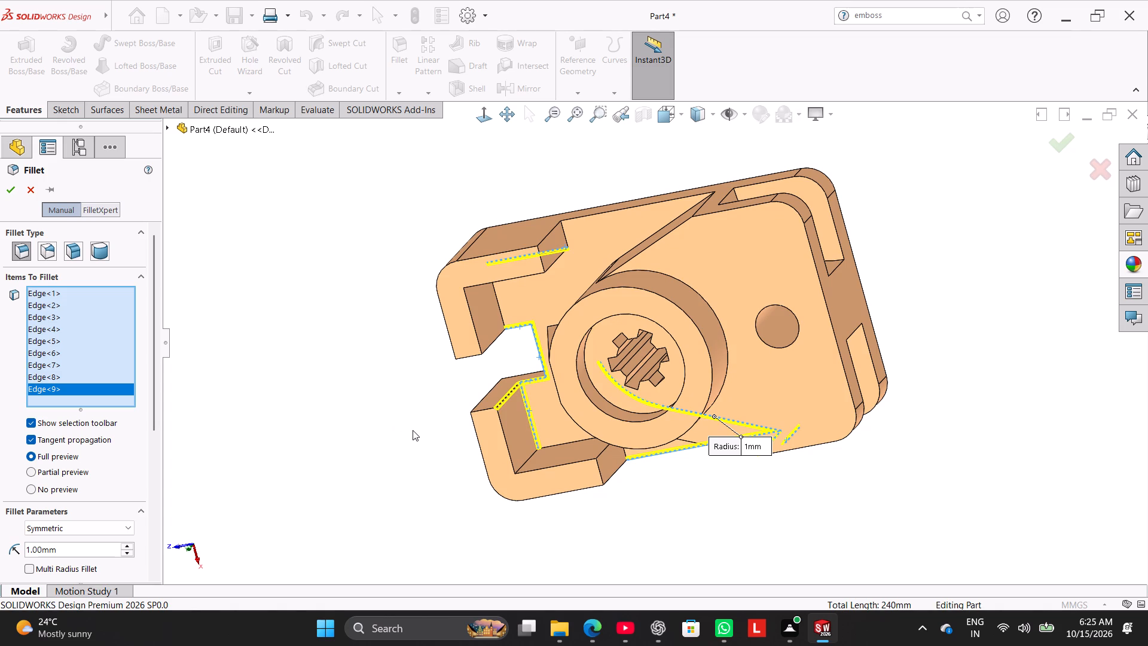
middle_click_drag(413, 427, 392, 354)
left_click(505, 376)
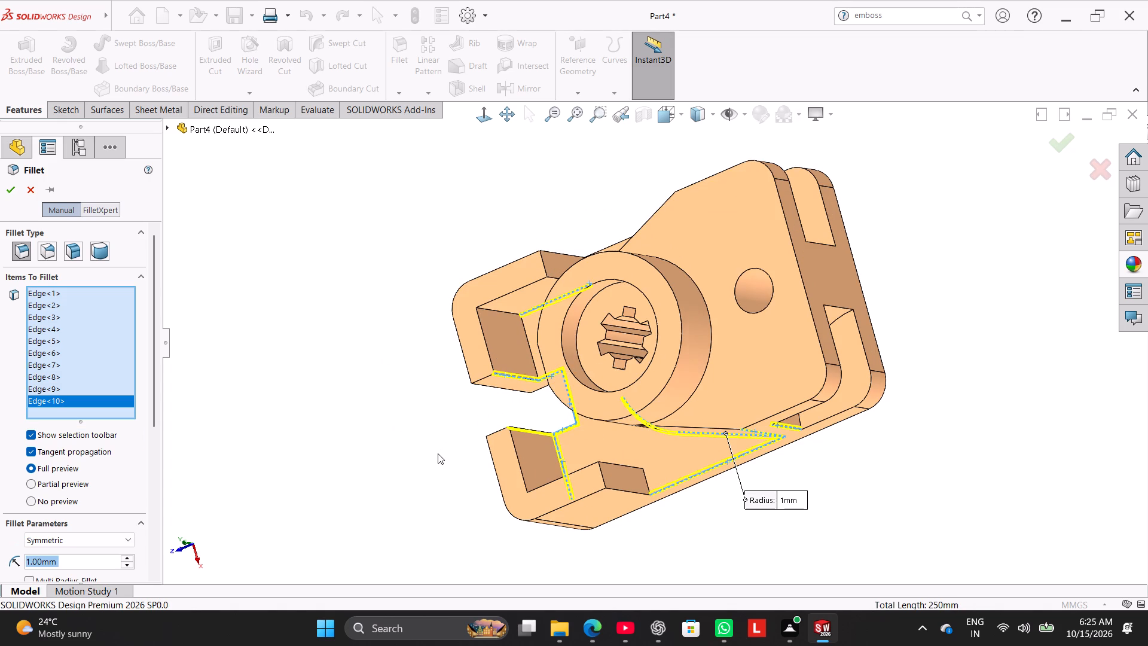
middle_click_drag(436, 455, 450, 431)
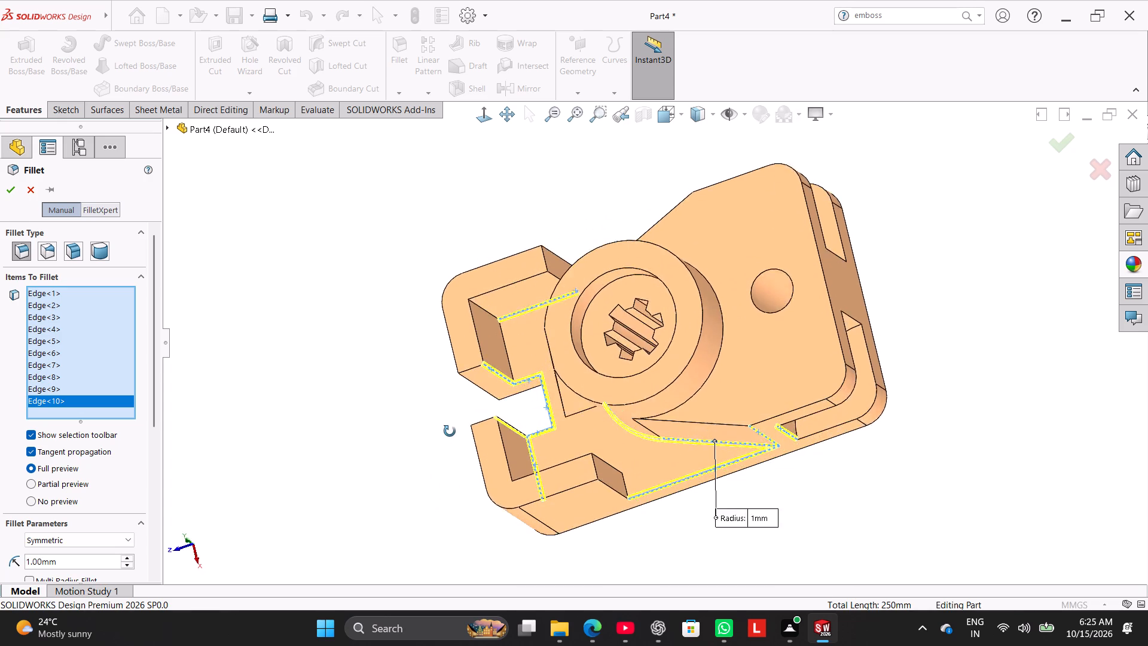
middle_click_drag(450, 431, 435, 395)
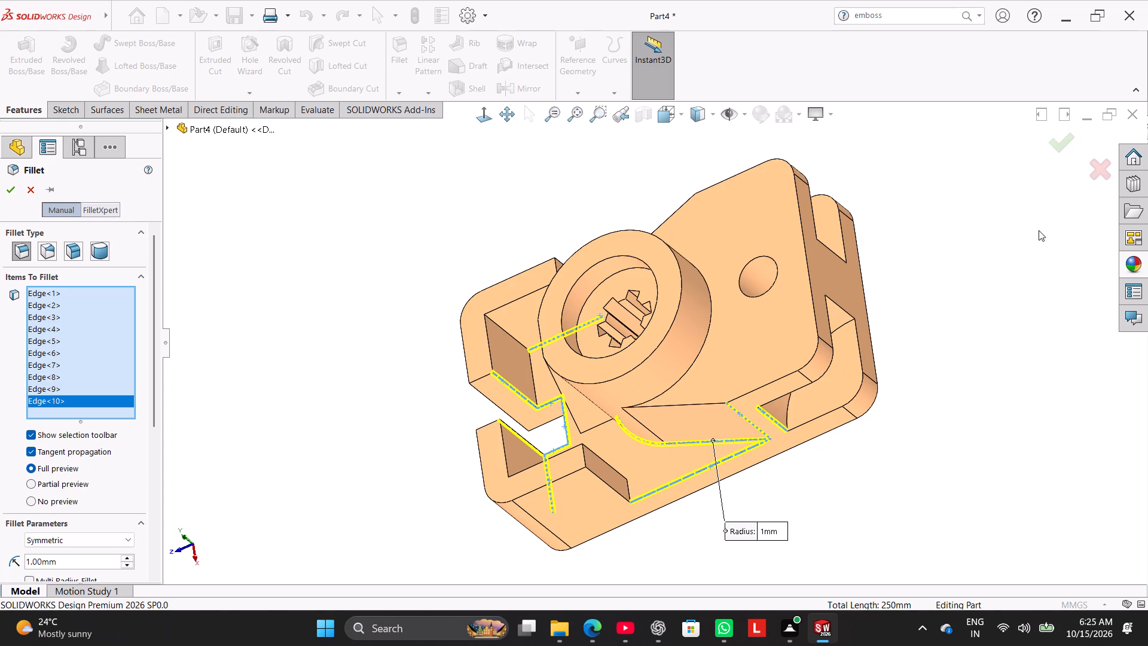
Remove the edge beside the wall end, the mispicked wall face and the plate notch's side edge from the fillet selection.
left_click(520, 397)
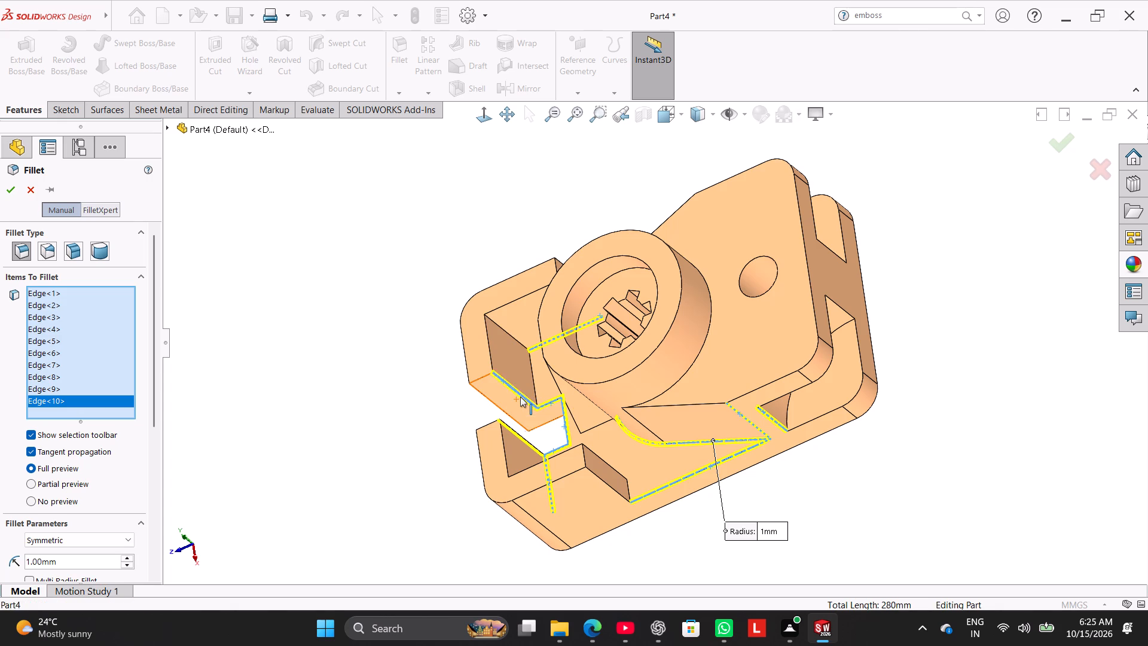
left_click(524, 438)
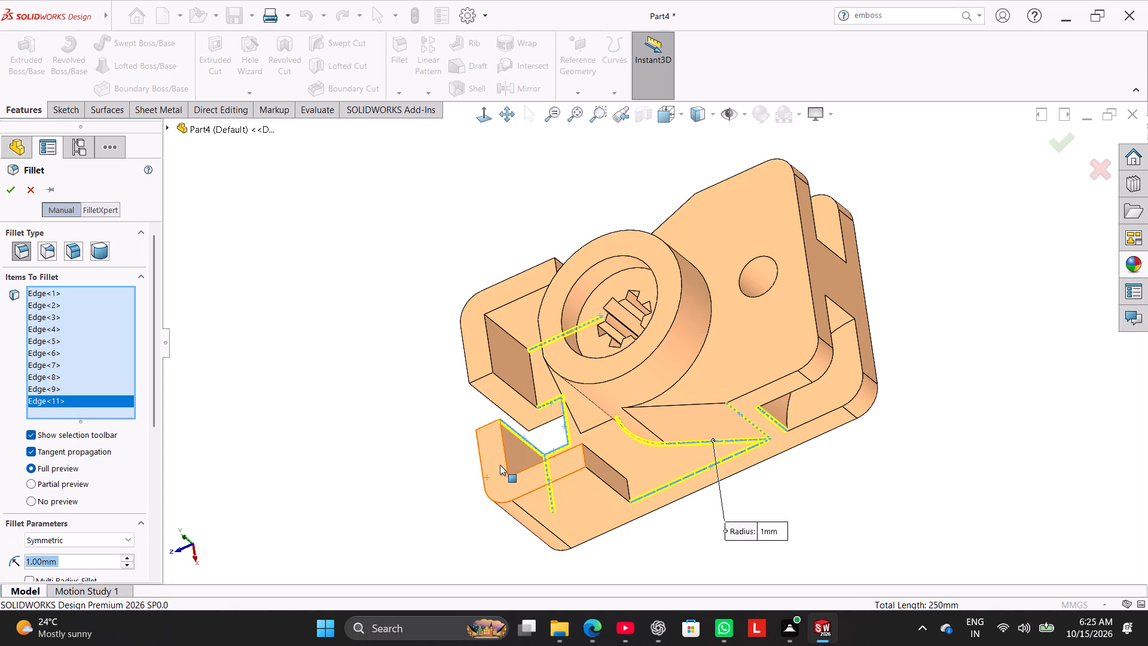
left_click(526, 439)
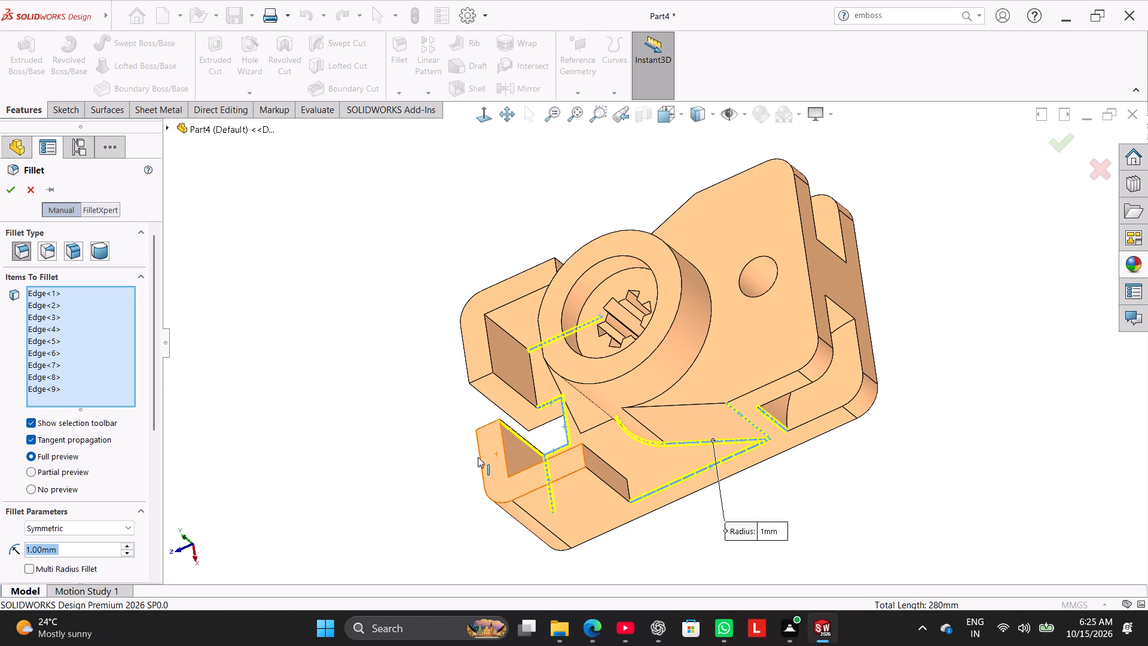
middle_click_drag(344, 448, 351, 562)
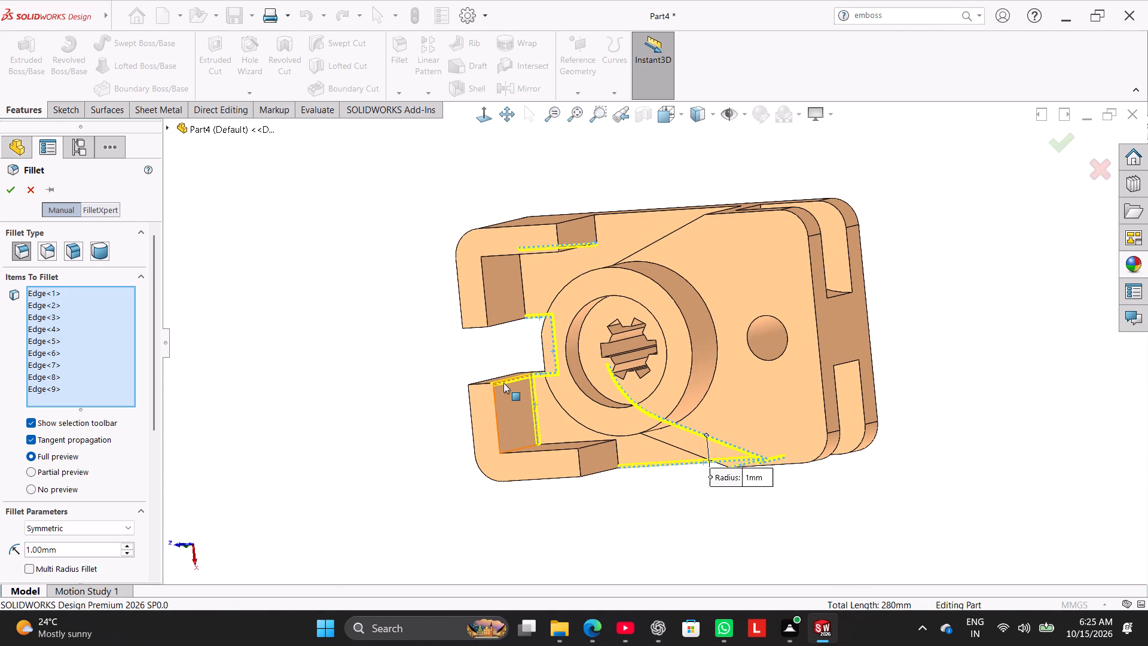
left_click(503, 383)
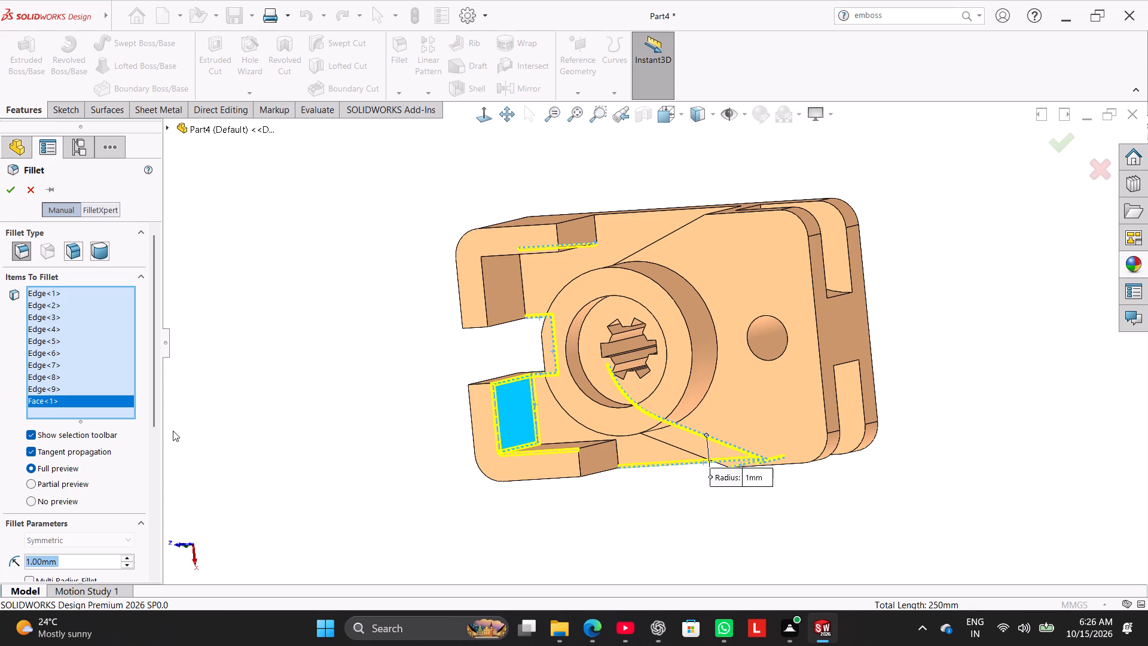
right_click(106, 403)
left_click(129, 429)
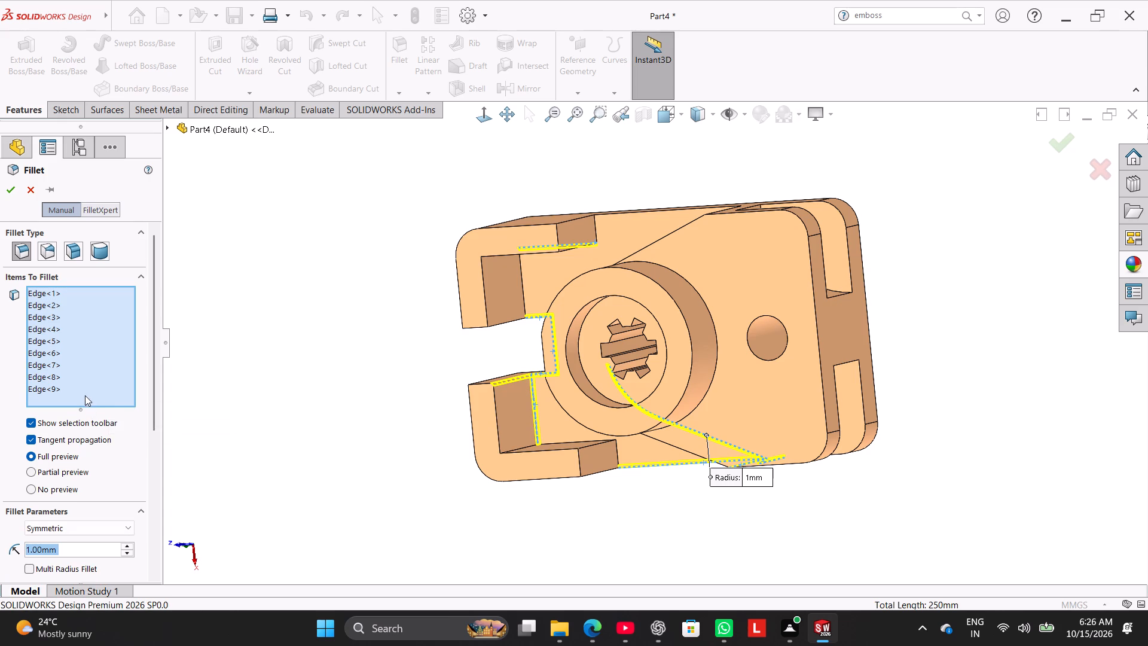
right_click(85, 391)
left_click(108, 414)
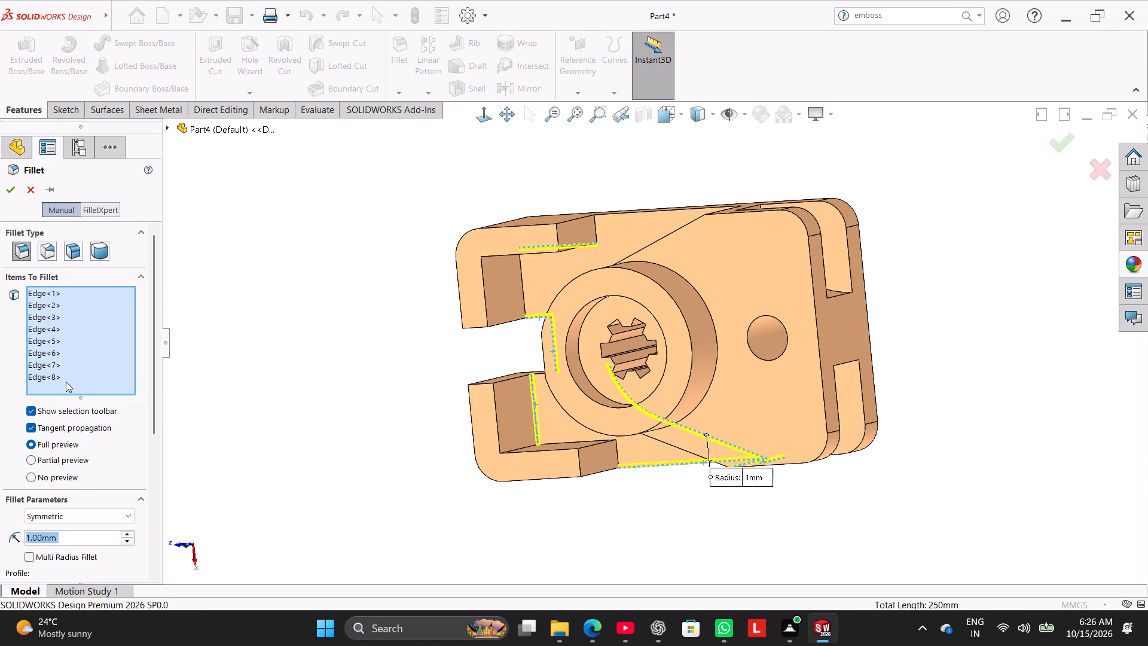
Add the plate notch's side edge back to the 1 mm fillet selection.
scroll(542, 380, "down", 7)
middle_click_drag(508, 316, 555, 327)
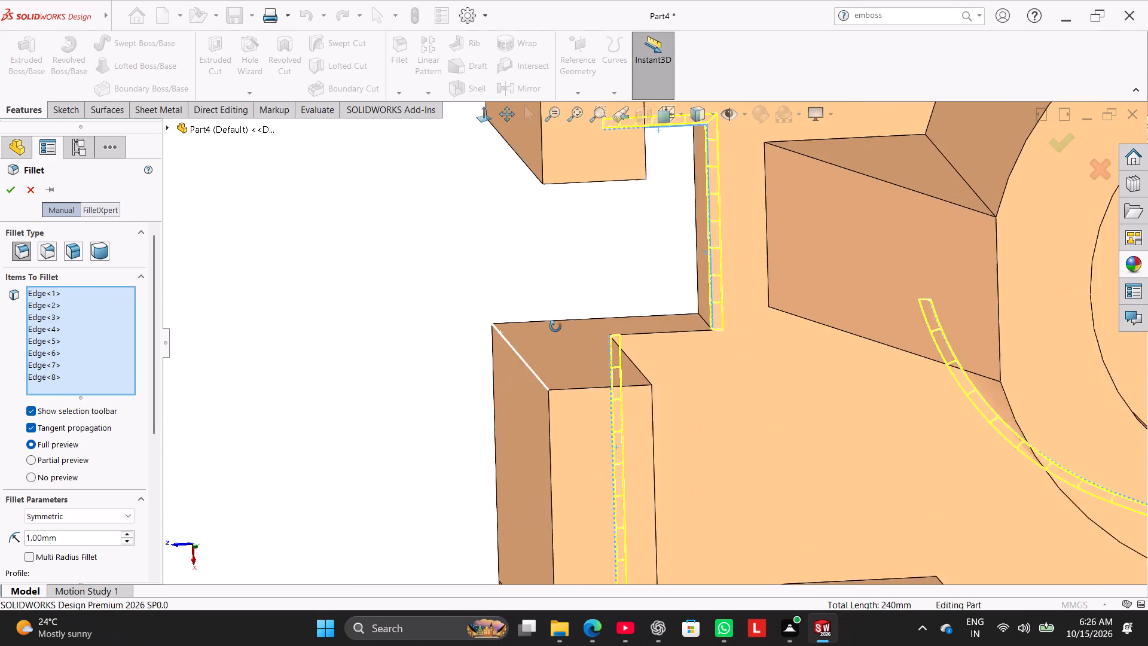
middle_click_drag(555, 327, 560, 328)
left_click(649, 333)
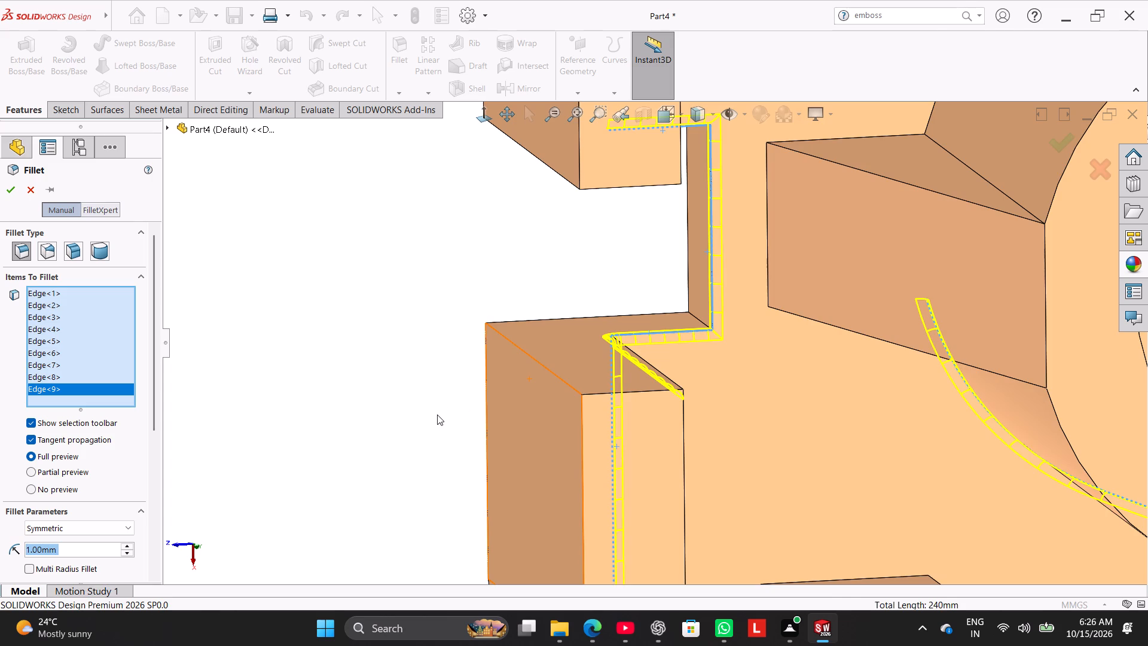
Clear all selected items from the fillet so the edges can be picked afresh.
middle_click_drag(433, 403, 404, 300)
scroll(426, 300, "up", 5)
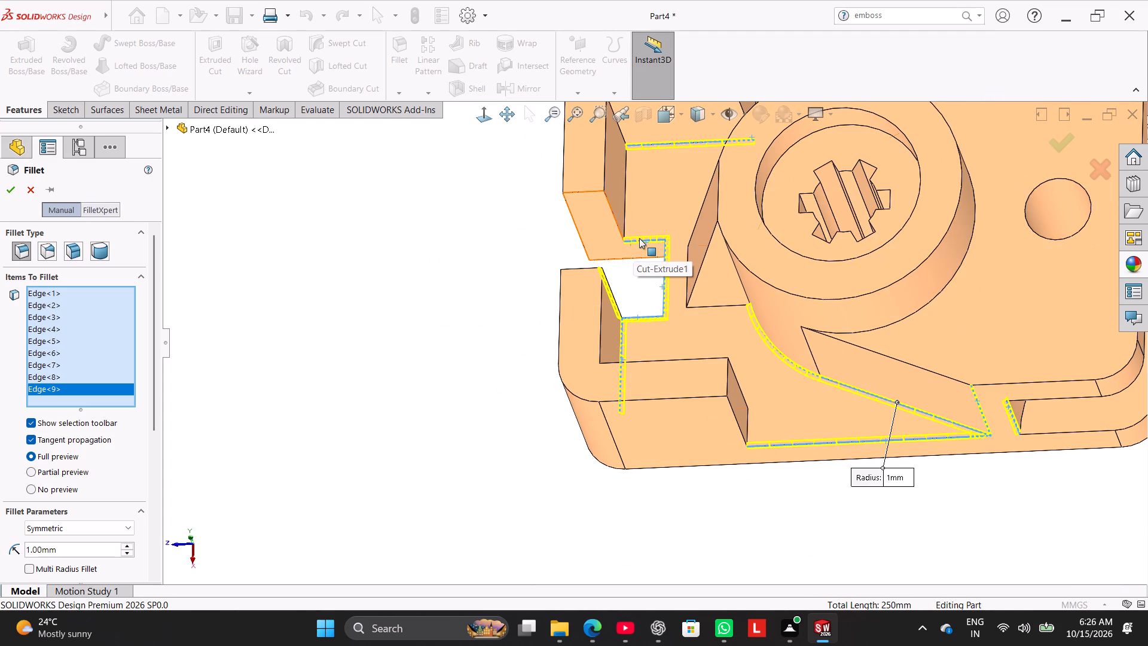
left_click(639, 243)
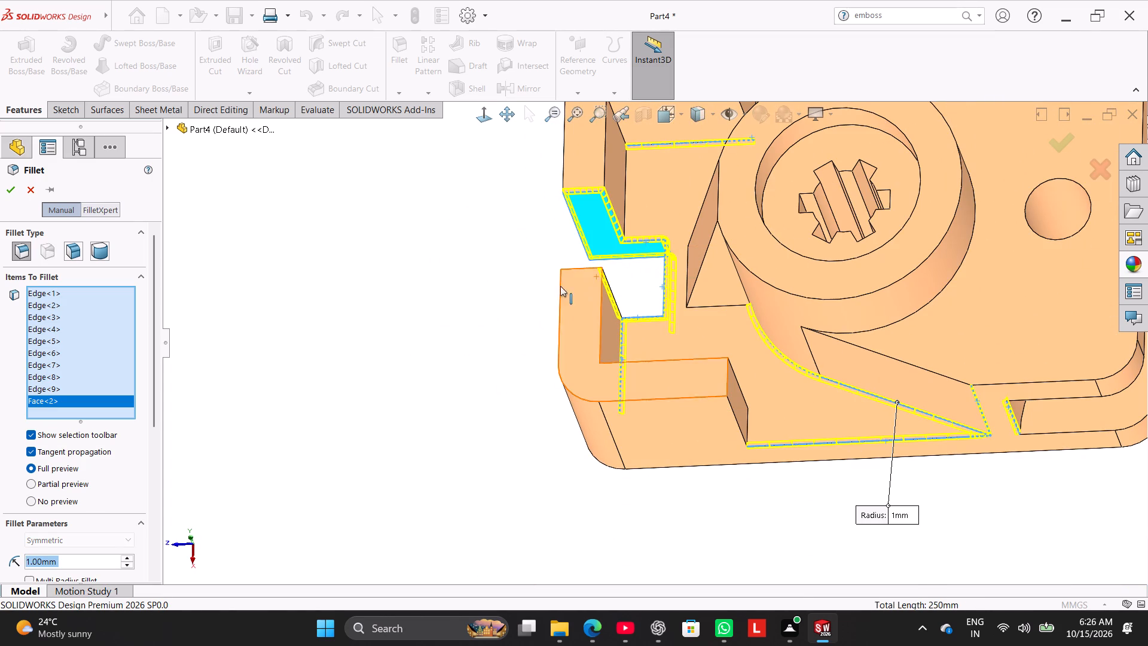
right_click(54, 398)
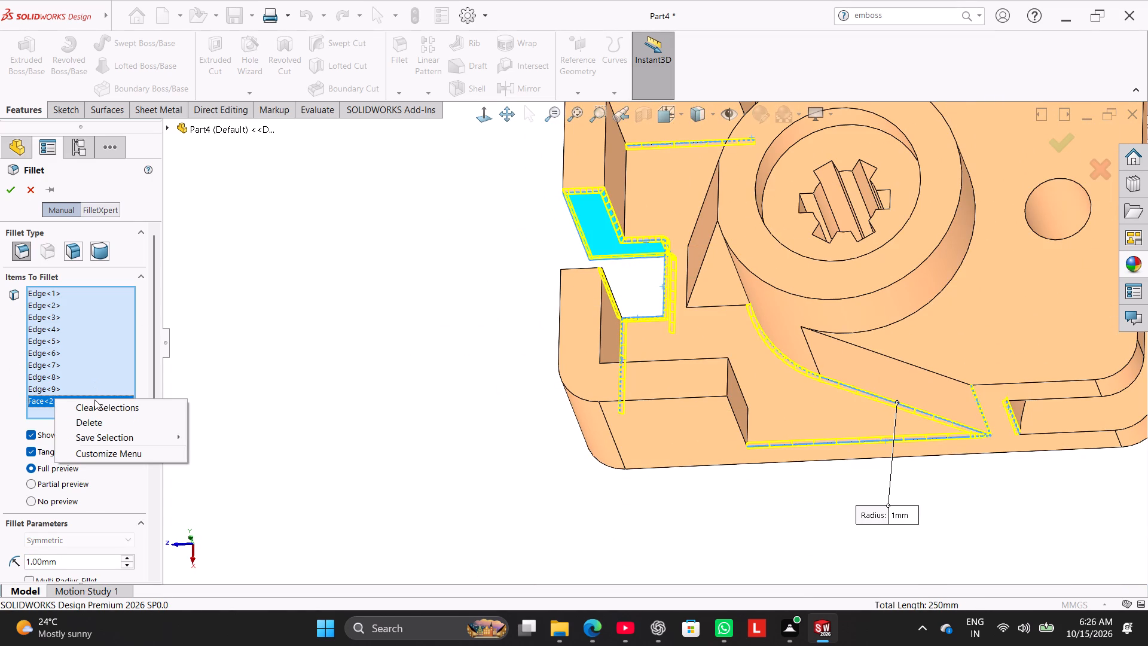
left_click(94, 400)
left_click(102, 409)
Select one wall part's two inner base edges, plus the plate notch's end edge and both side edges, for the 1 mm fillet.
scroll(630, 360, "up", 1)
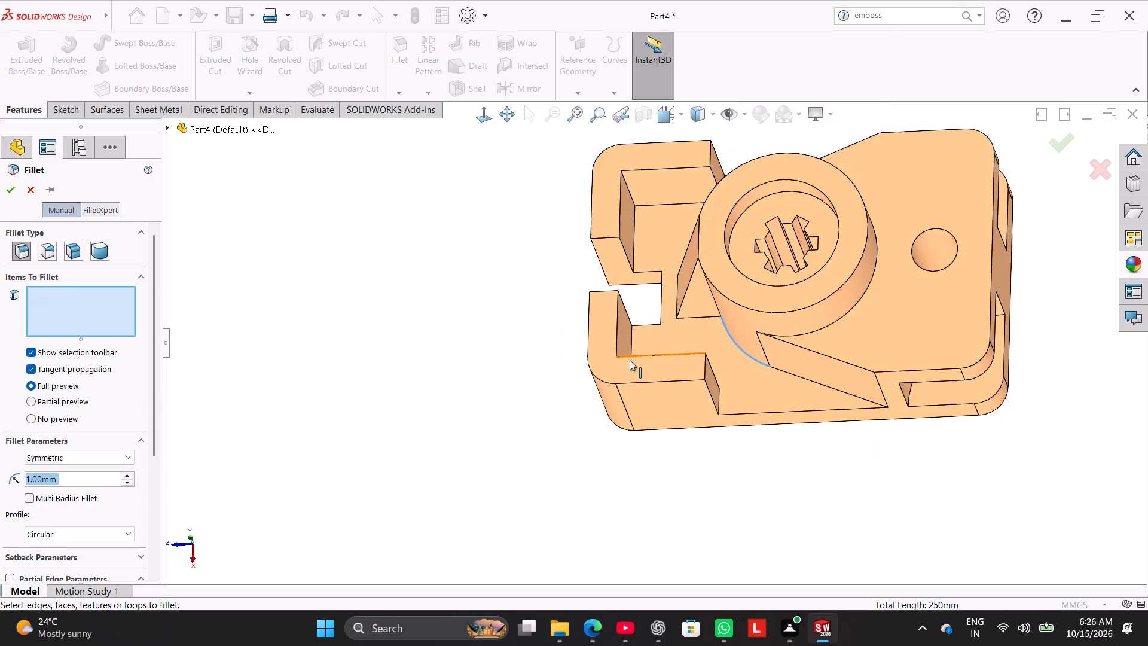
scroll(630, 360, "up", 2)
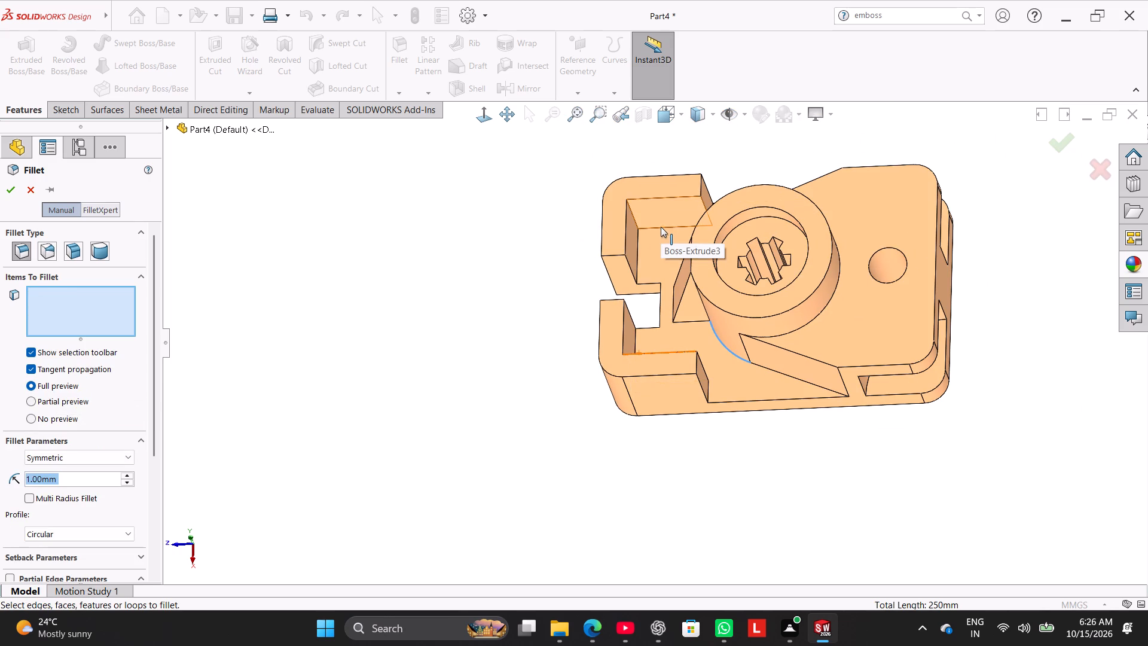
left_click(661, 227)
left_click(639, 252)
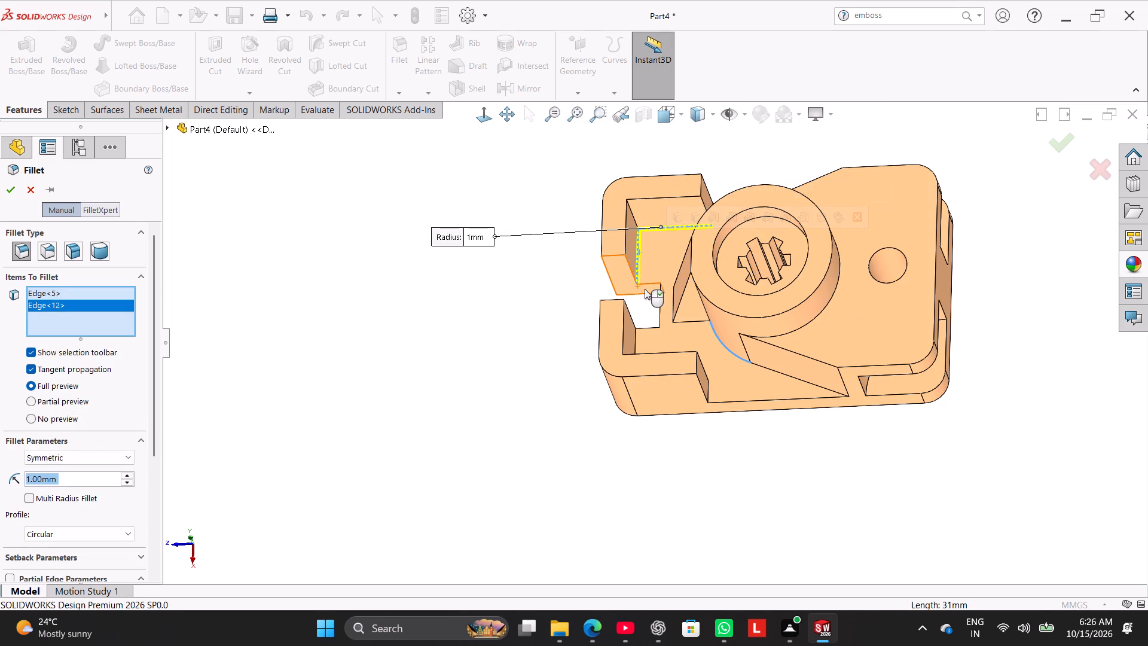
left_click(660, 307)
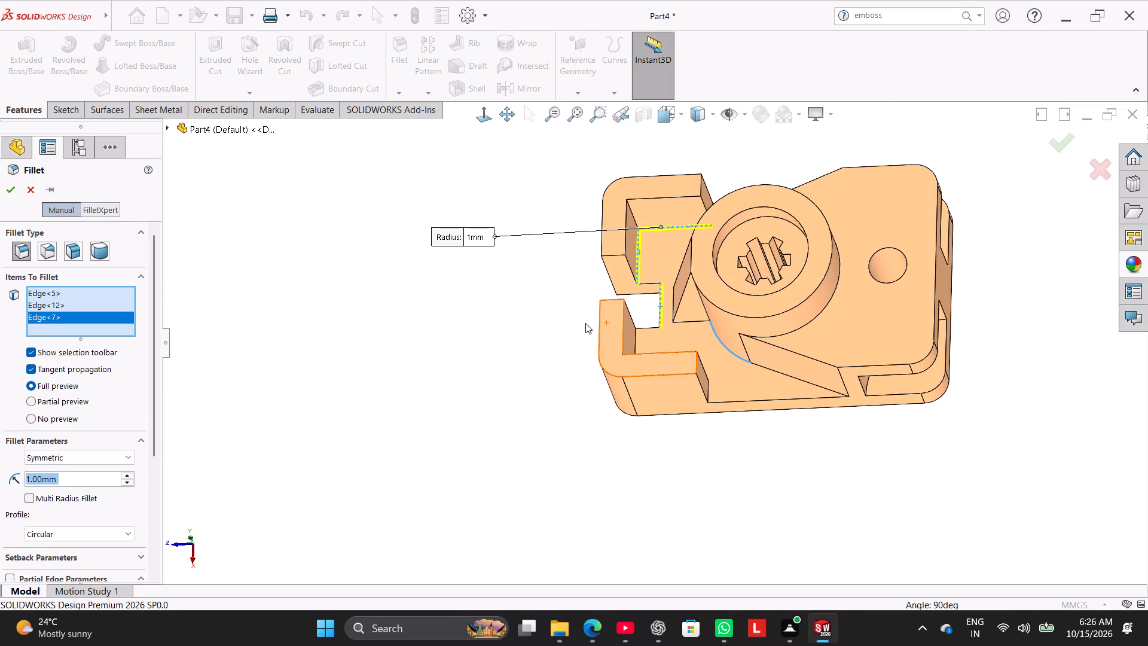
middle_click_drag(547, 336, 562, 422)
scroll(654, 323, "down", 6)
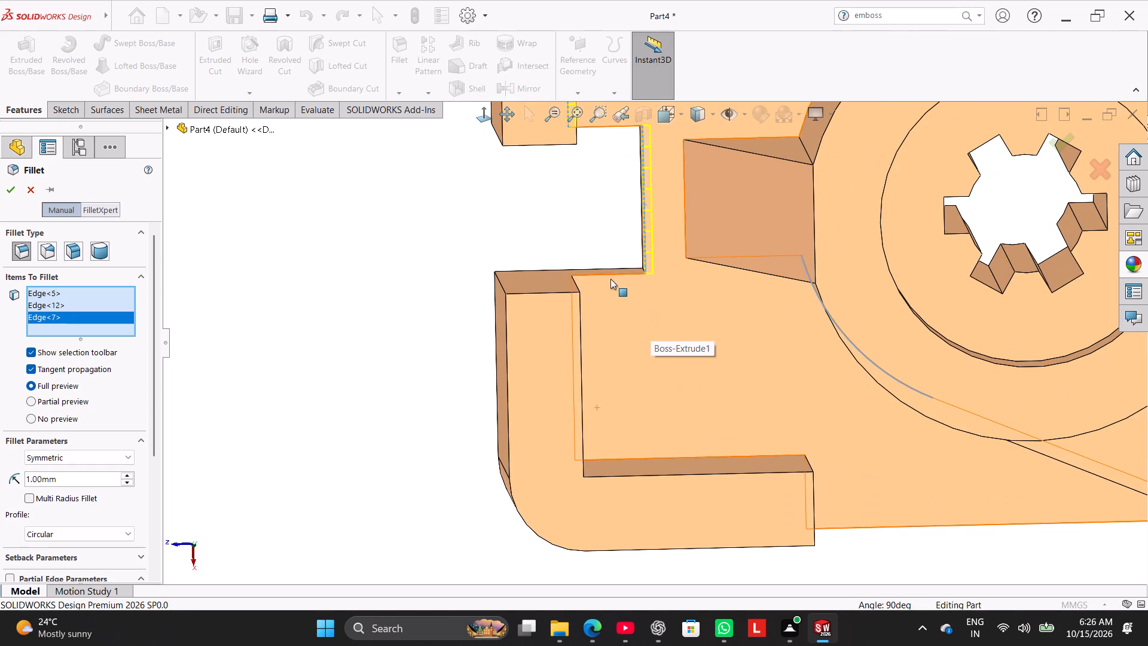
left_click(613, 275)
scroll(603, 252, "up", 2)
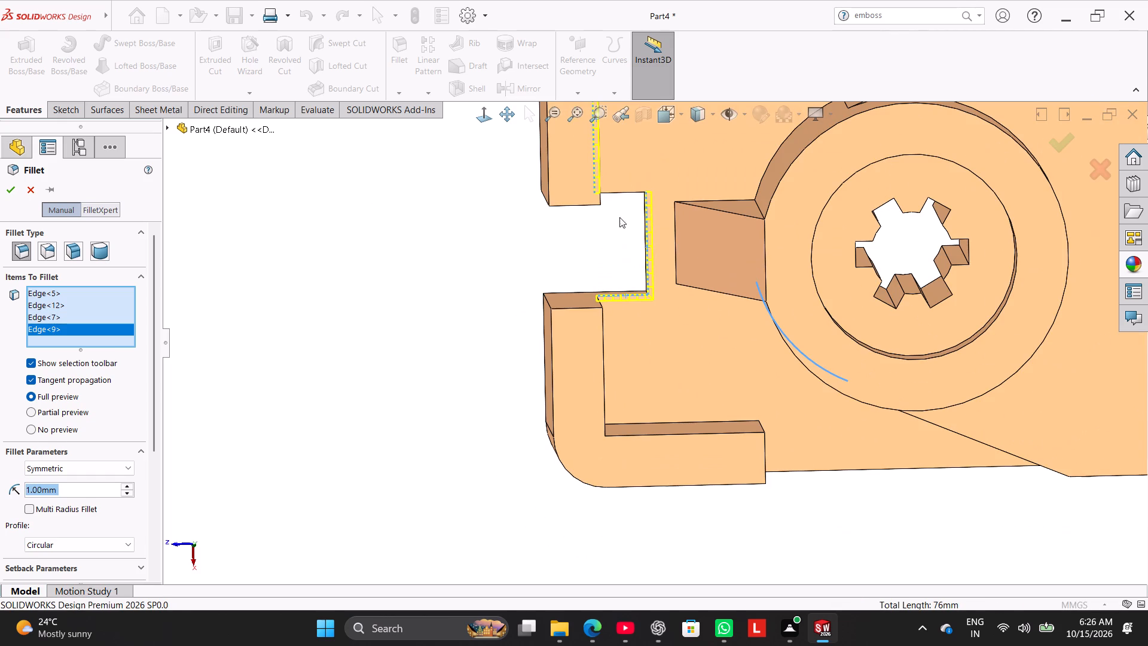
left_click(627, 193)
Add the two inner base edges of the wall part on the notch's other side to the 1 mm fillet.
middle_click_drag(573, 258, 537, 210)
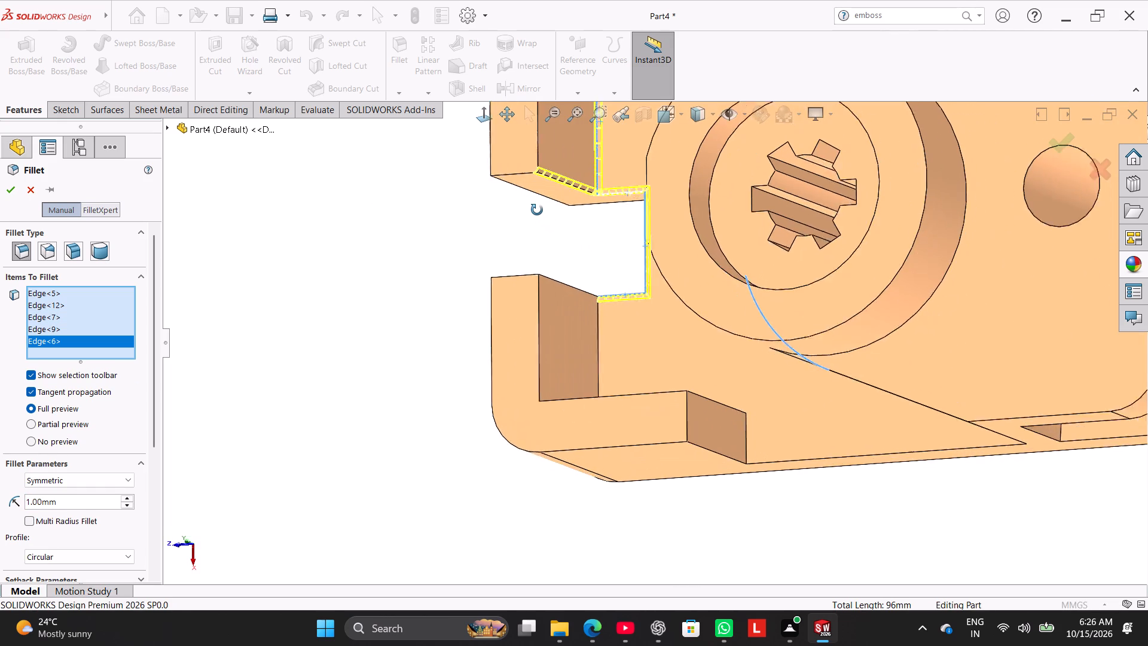
middle_click_drag(537, 210, 539, 210)
middle_click_drag(448, 259, 460, 368)
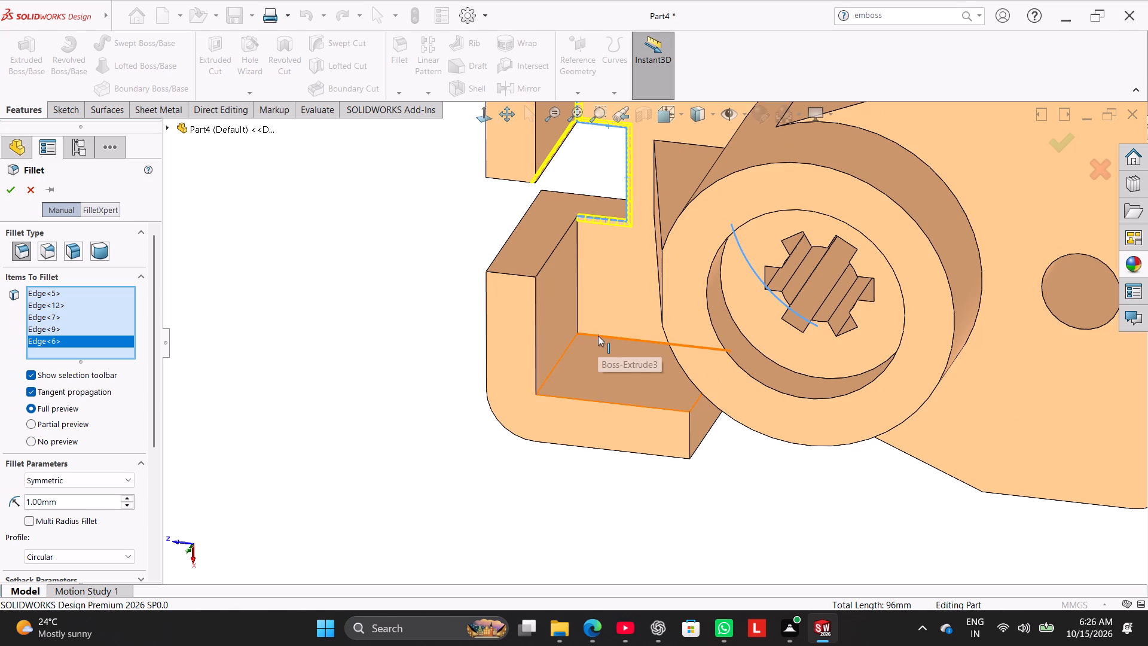
left_click(598, 334)
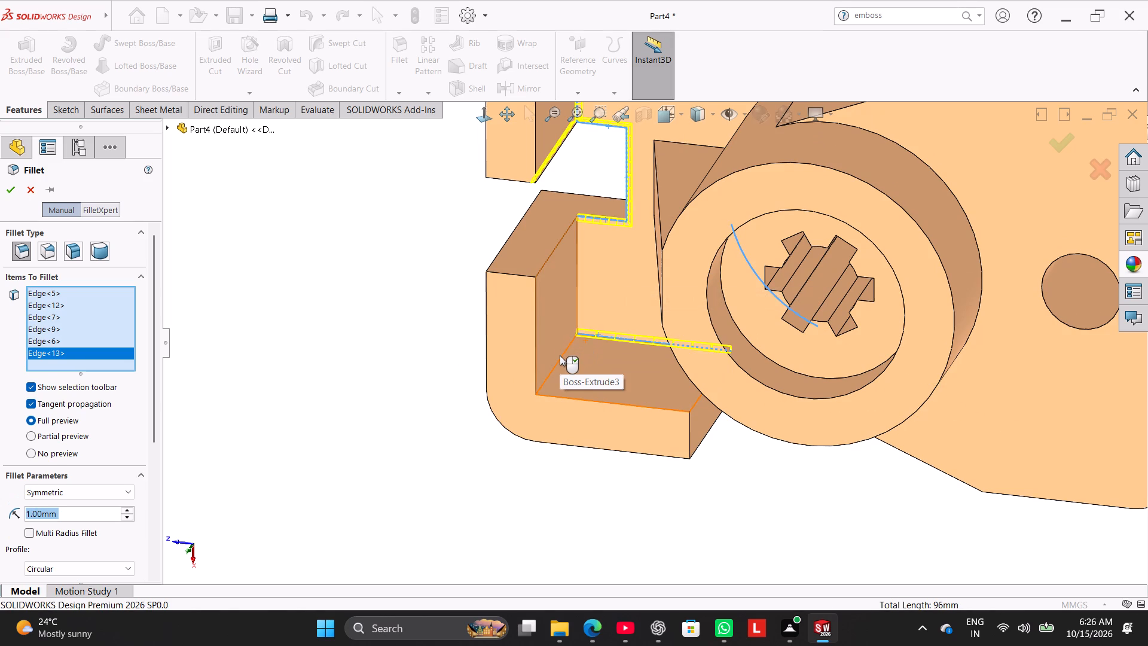
left_click(575, 260)
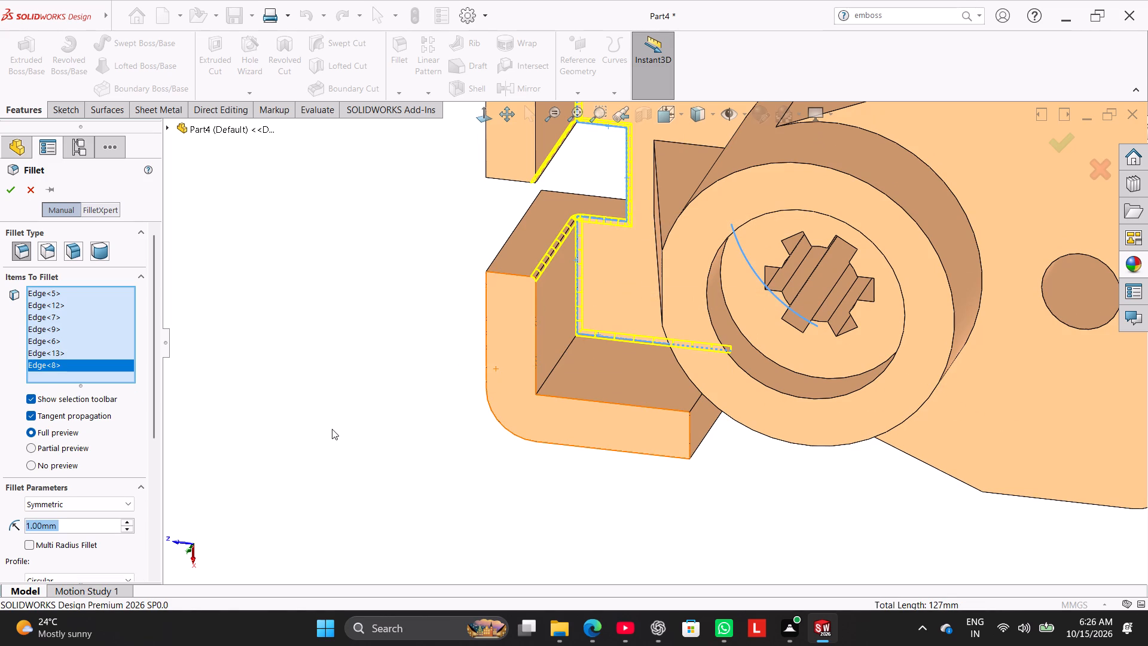
Add the block's base edge running on from the cylinder to the 1 mm fillet, keeping the block's side face out.
middle_click_drag(341, 425, 334, 331)
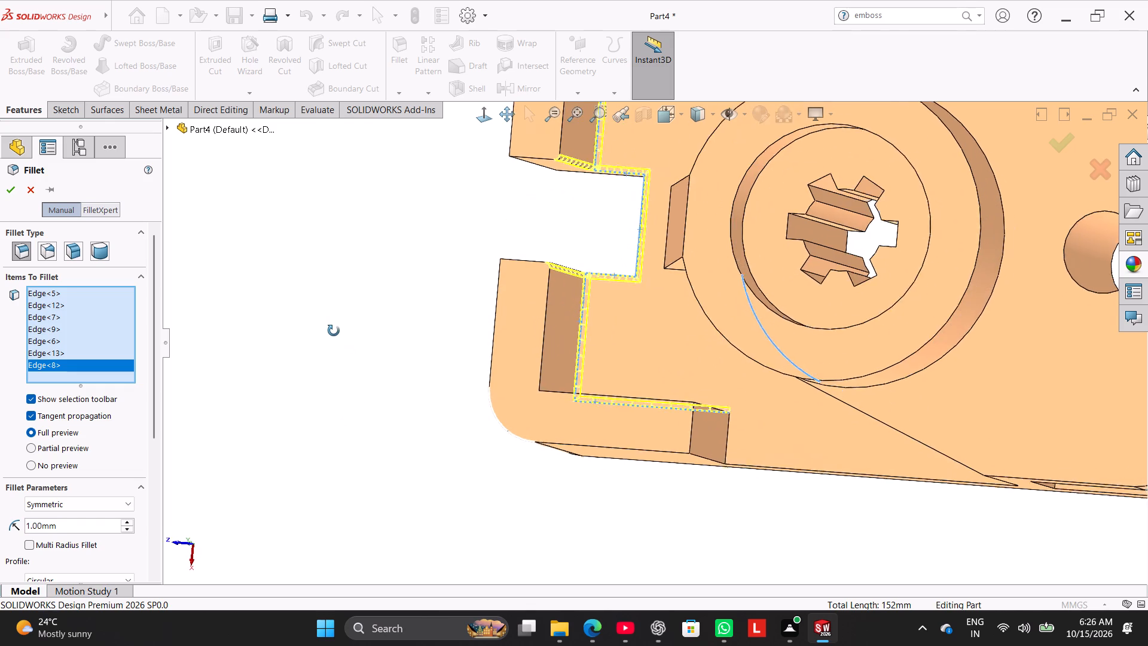
middle_click_drag(334, 331, 340, 282)
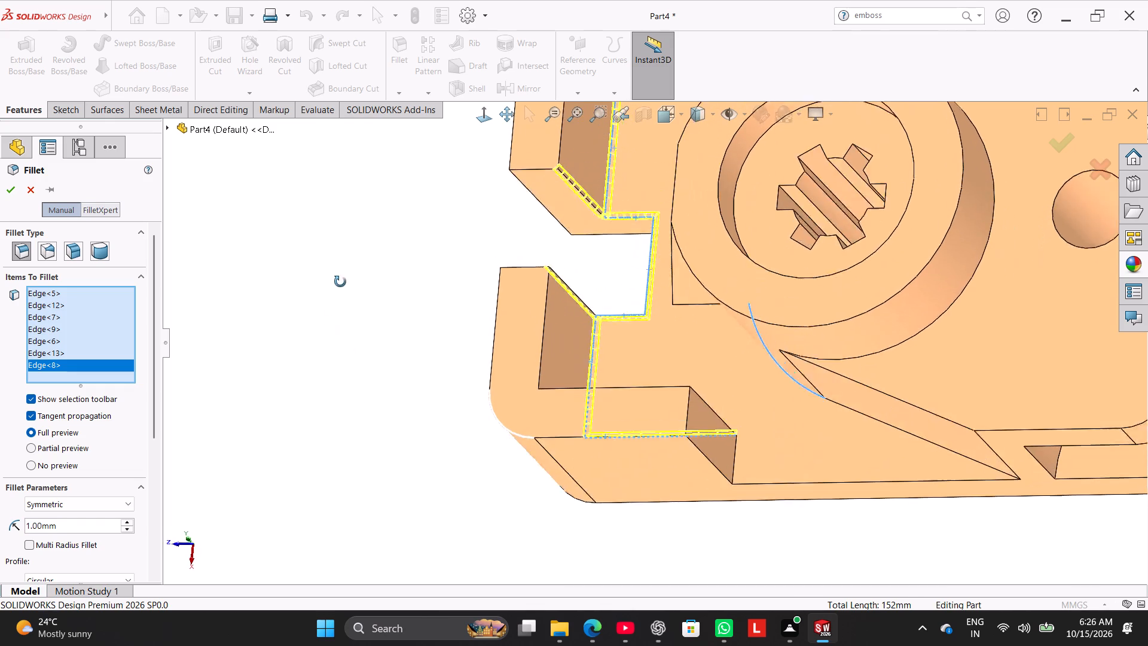
middle_click_drag(340, 282, 345, 232)
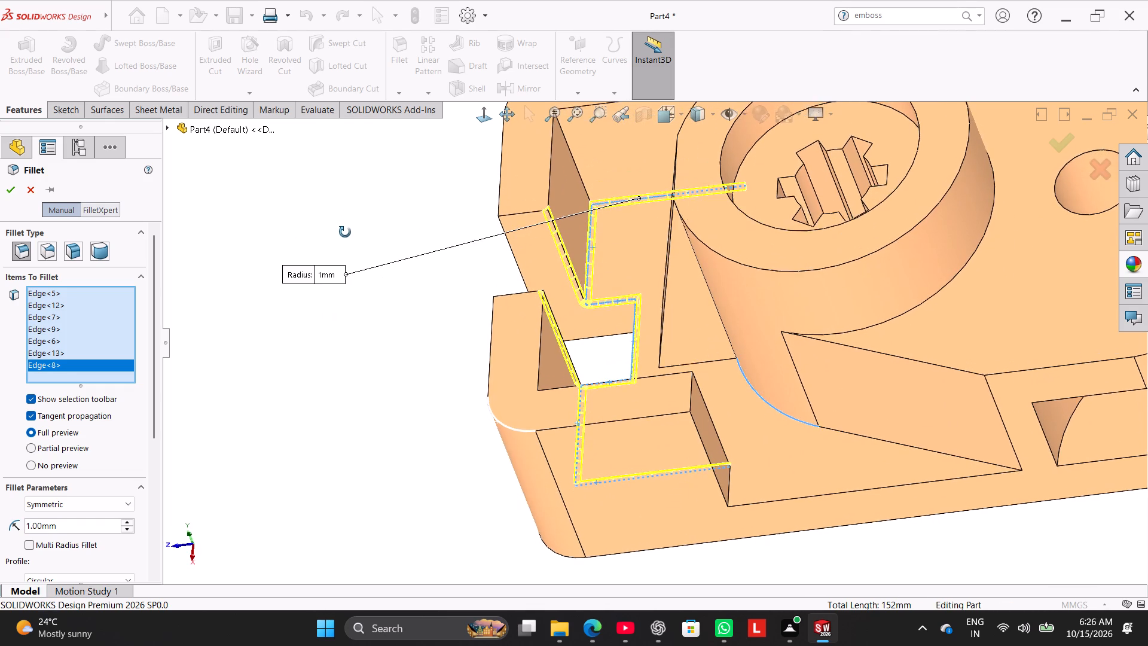
middle_click_drag(345, 232, 341, 172)
scroll(346, 343, "up", 1)
middle_click_drag(346, 332, 351, 295)
scroll(906, 494, "up", 2)
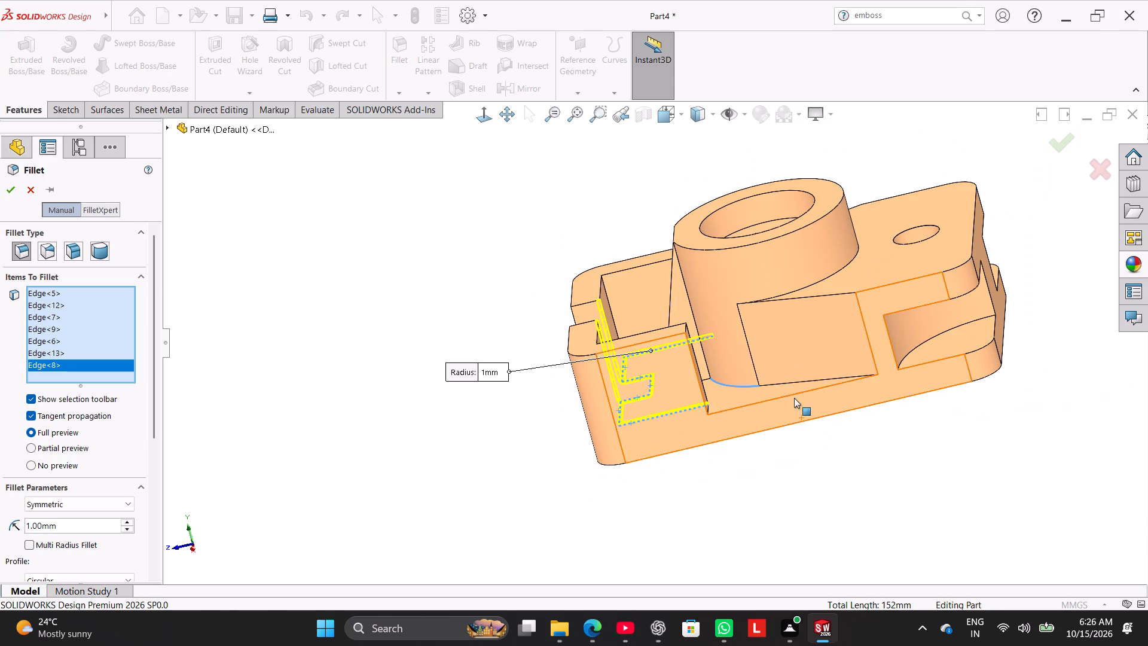
left_click(771, 385)
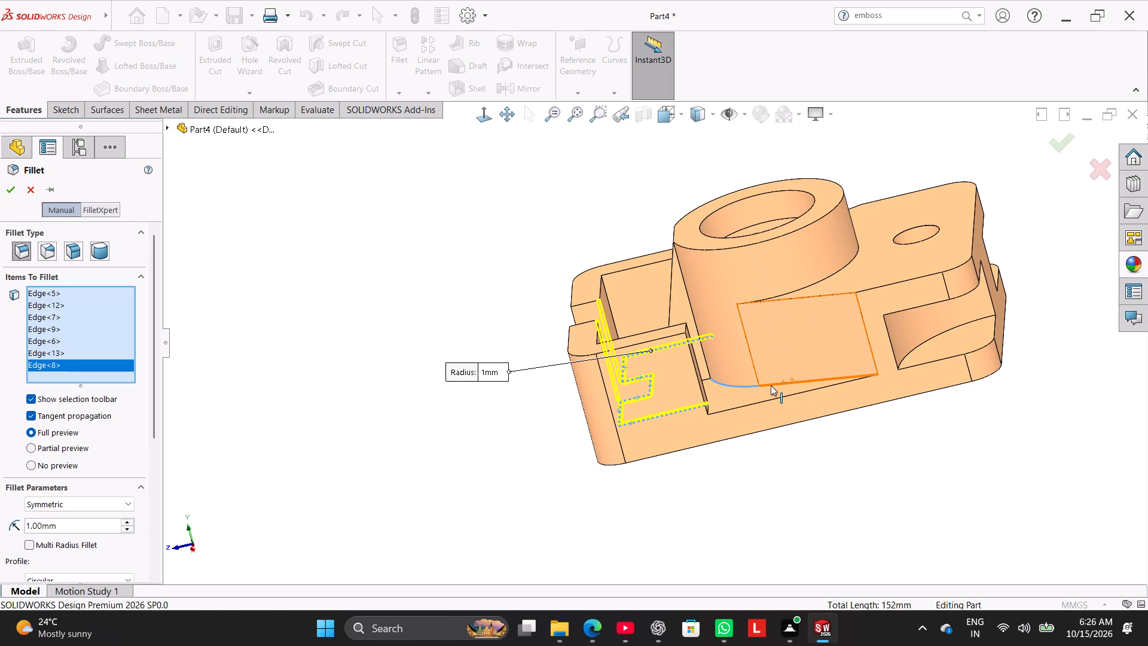
scroll(901, 407, "up", 1)
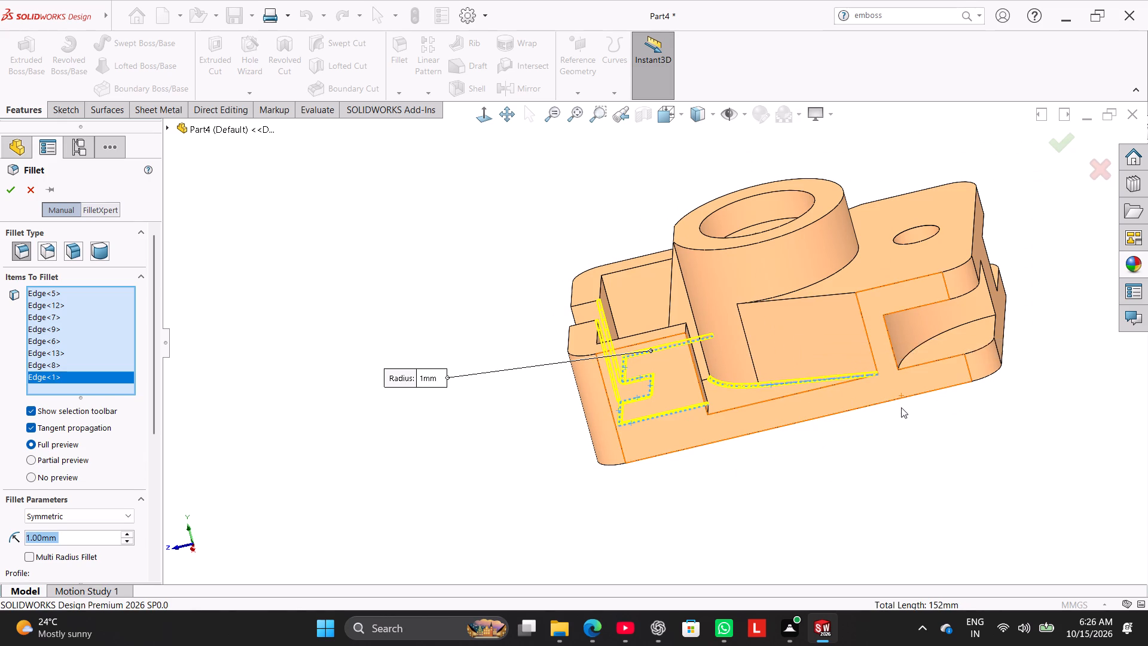
left_click(832, 348)
scroll(835, 385, "up", 1)
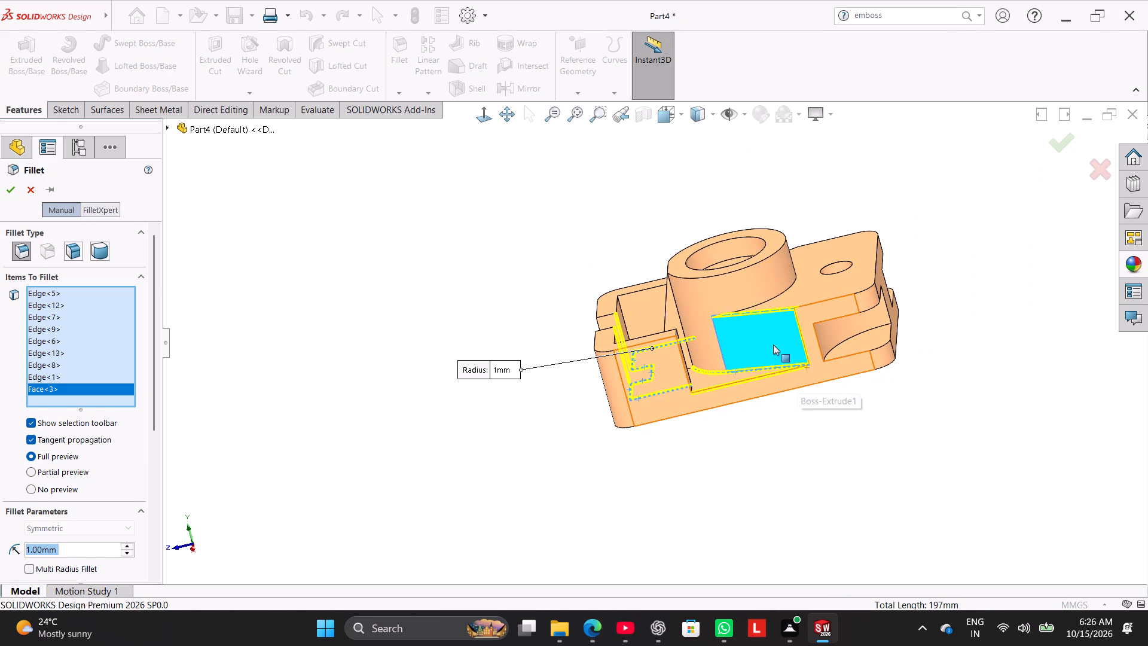
right_click(765, 340)
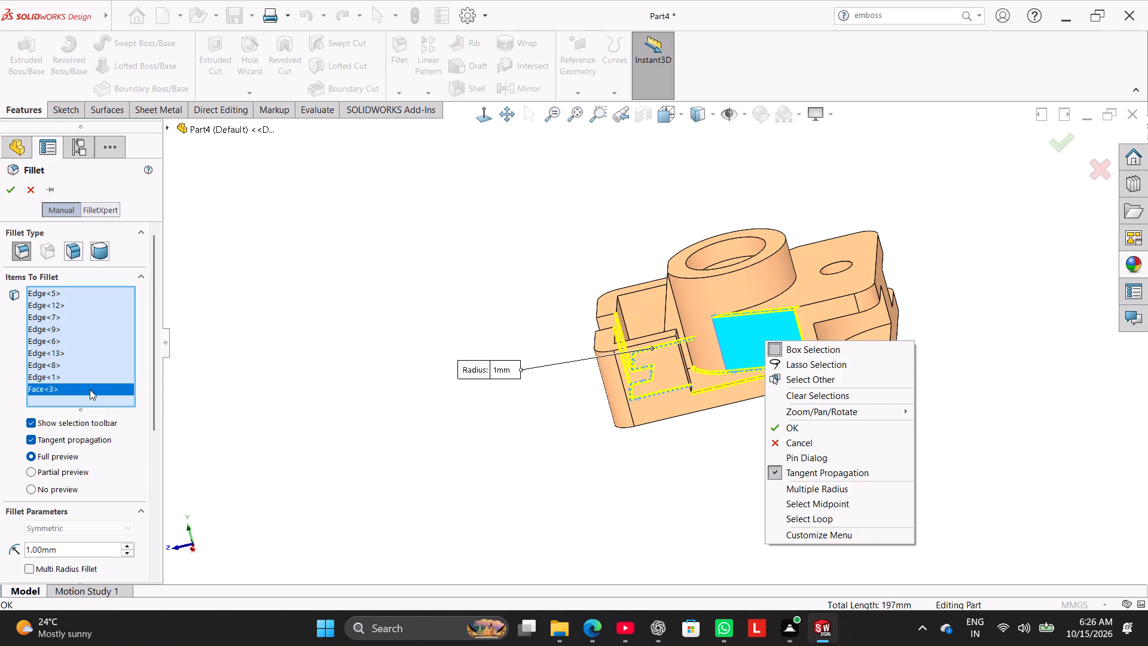
right_click(90, 389)
left_click(132, 412)
middle_click_drag(410, 396, 450, 417)
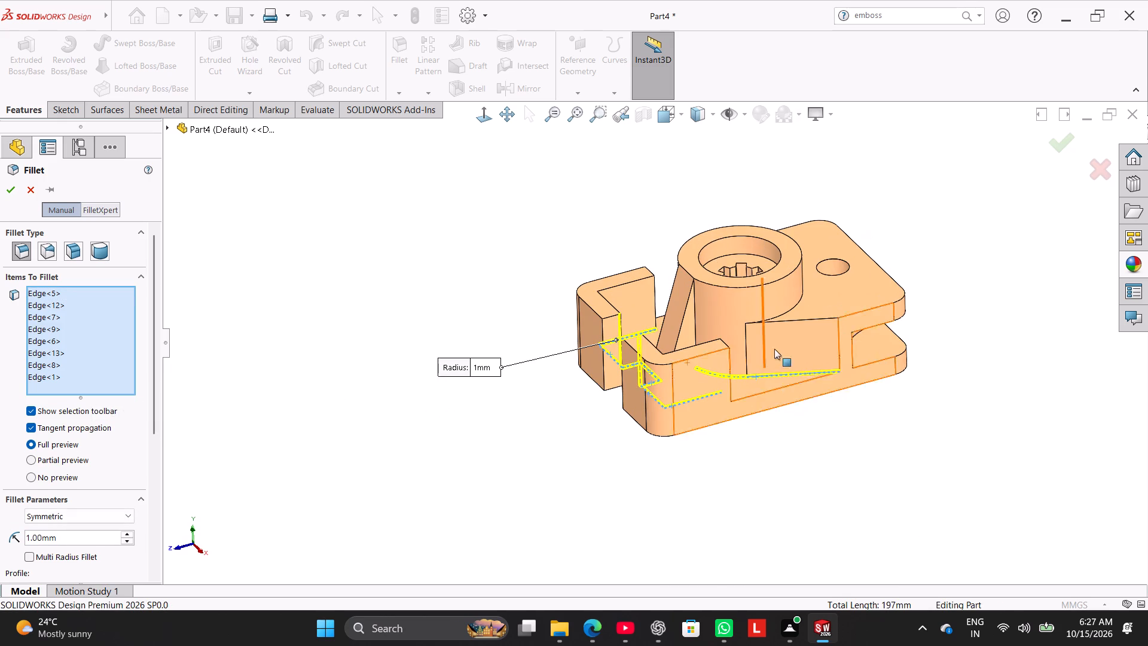
Add the block's vertical end edge and the neighbouring corner notch's lower edge to the 1 mm fillet.
left_click(839, 357)
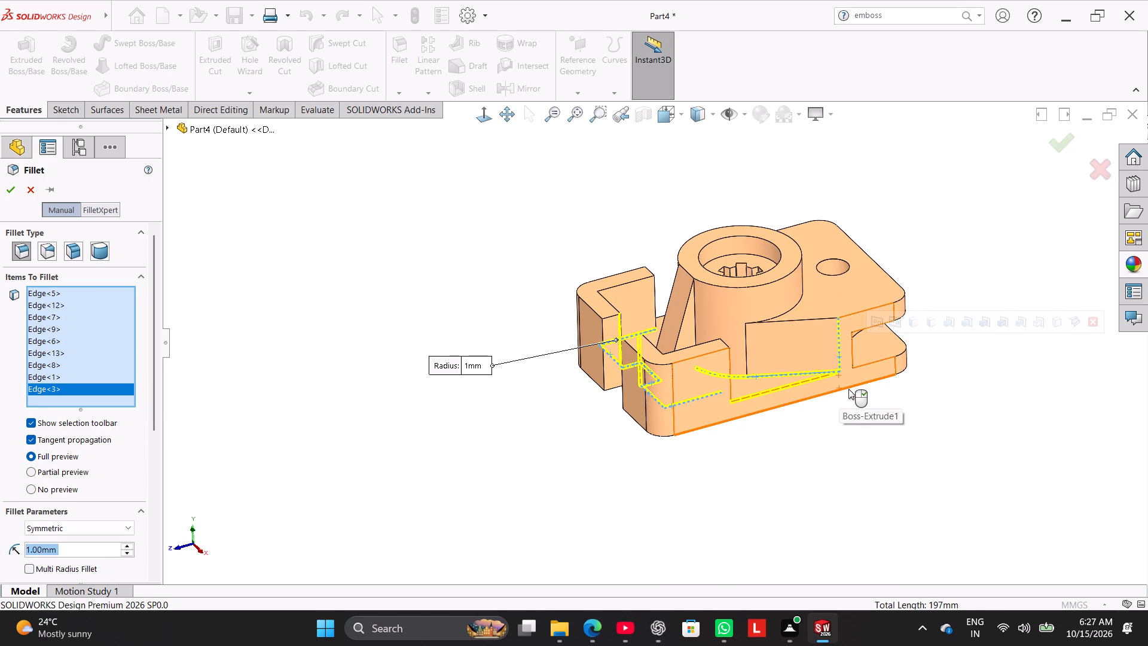
left_click(874, 362)
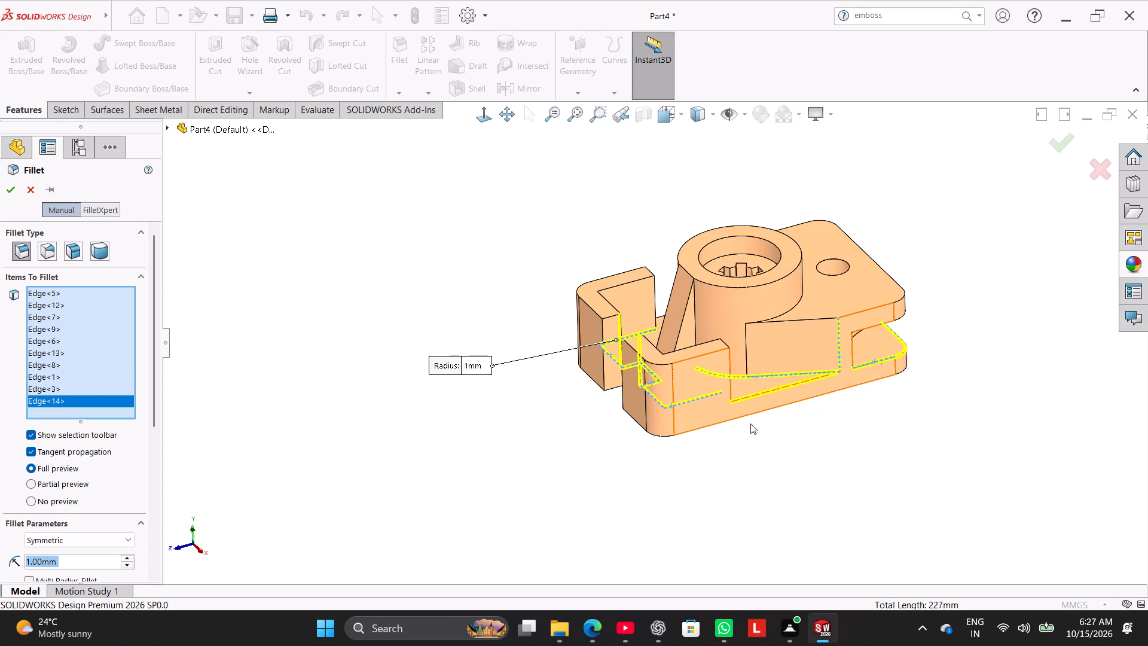
On the part's opposite side, add the block's base edge, the corner notch's lower edge and the plate's adjoining side edge to the fillet.
middle_click_drag(398, 351, 434, 435)
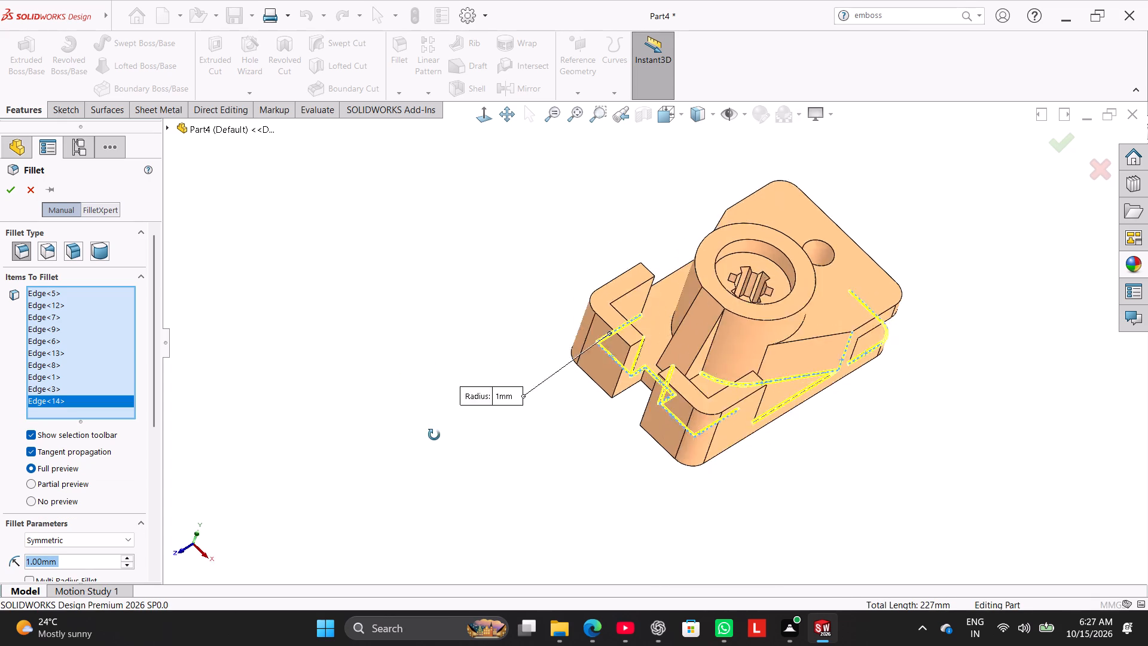
middle_click_drag(434, 435, 490, 542)
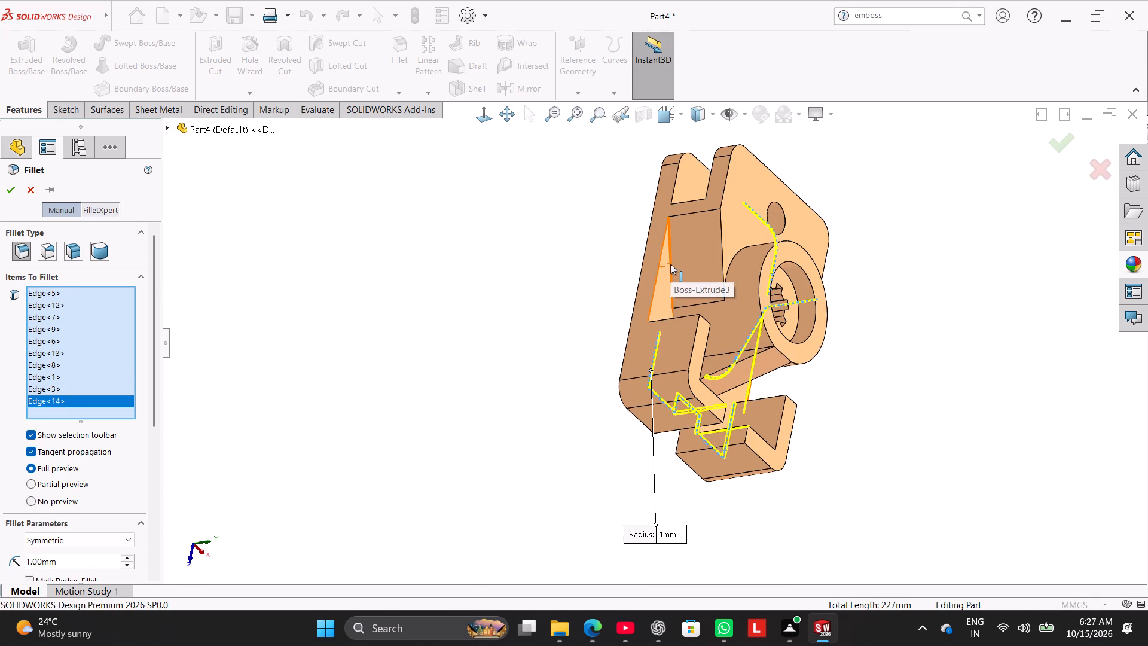
left_click(670, 264)
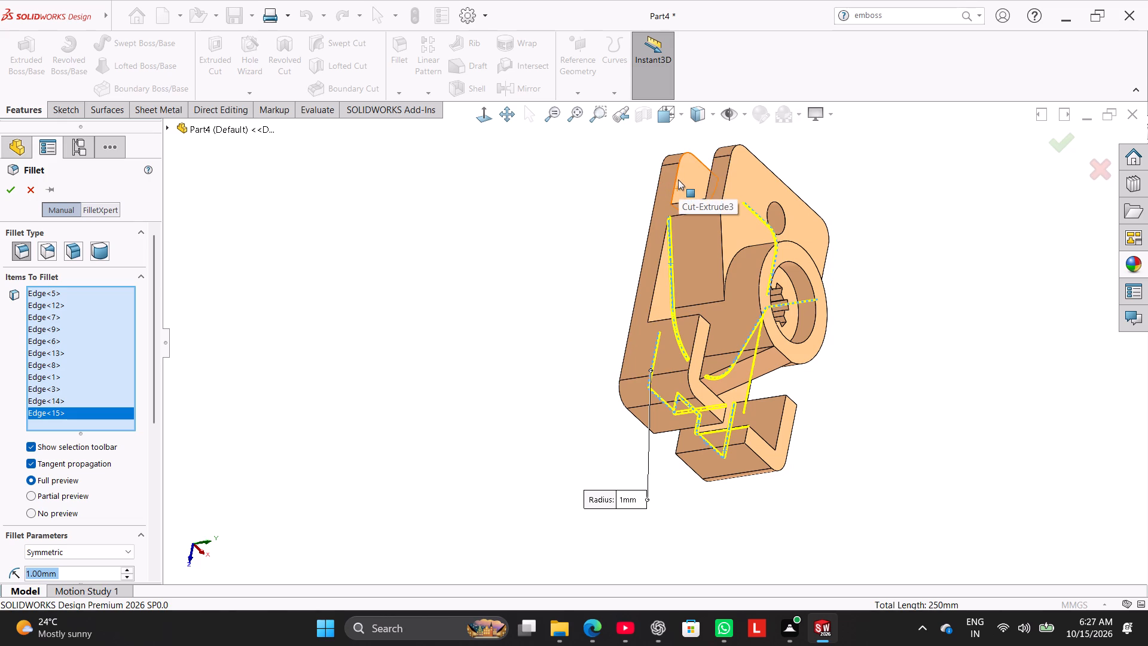
left_click(678, 177)
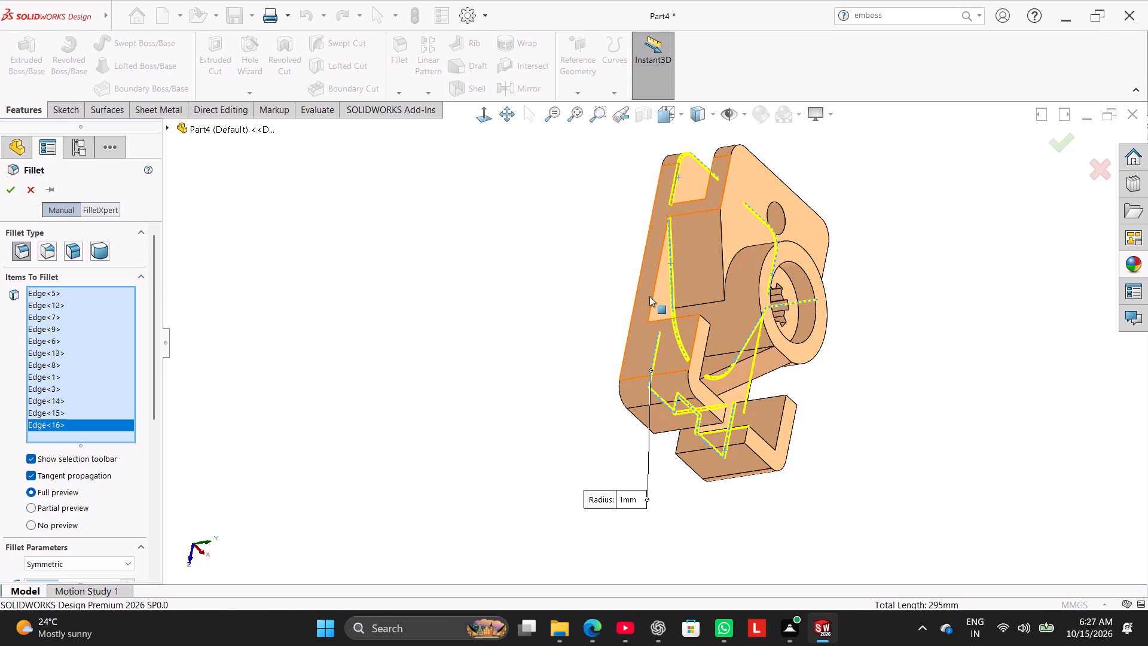
left_click(657, 273)
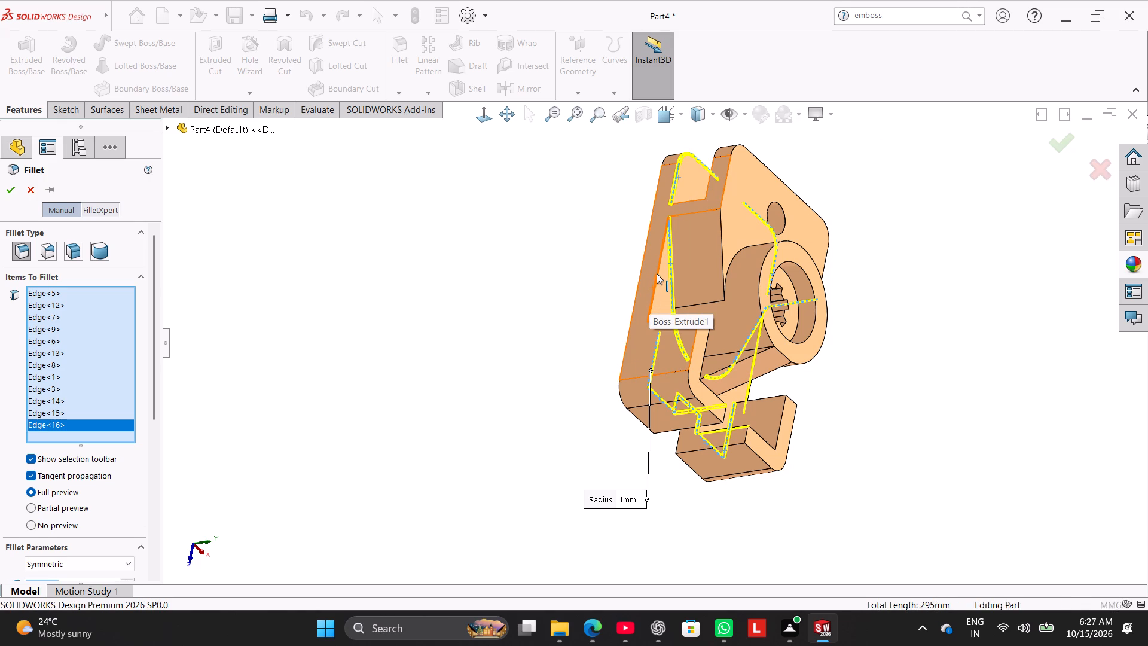
Add one short end edge of the first corner notch, plus the upper edges of both corner notches, to the 1 mm fillet.
middle_click_drag(563, 328, 430, 305)
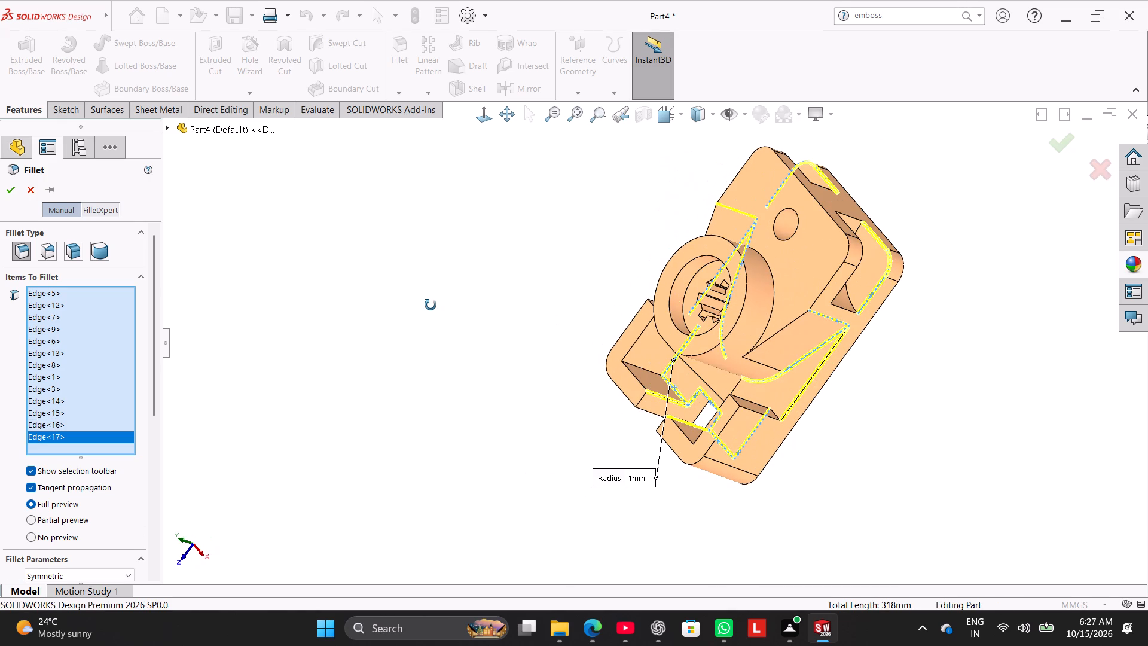
middle_click_drag(430, 305, 506, 367)
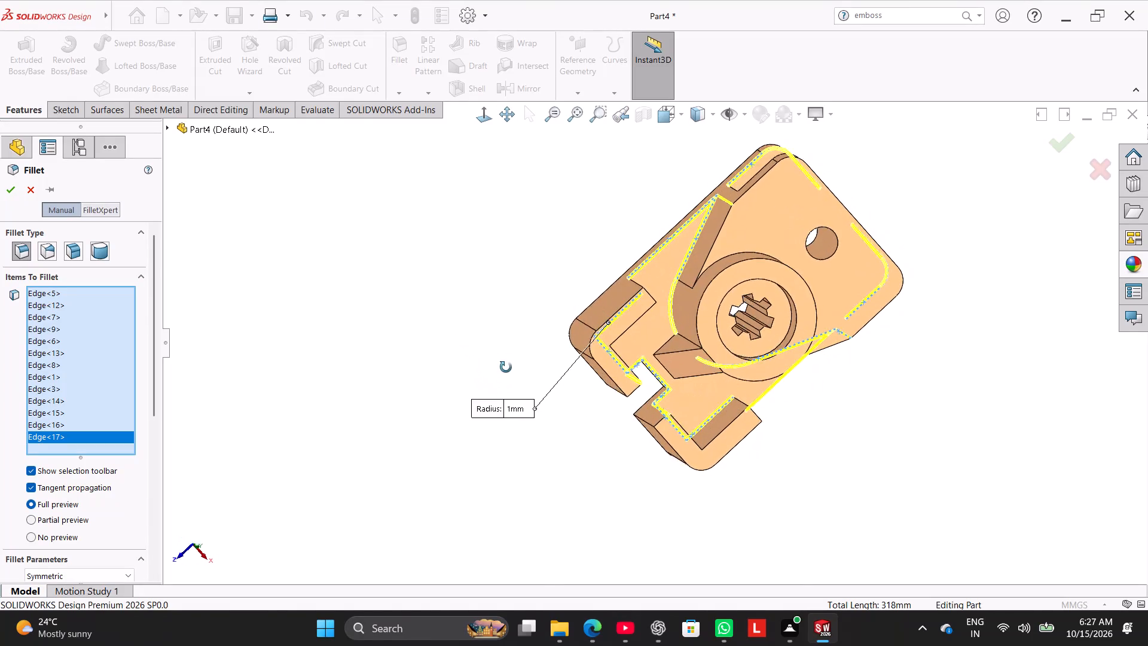
middle_click_drag(506, 367, 487, 310)
middle_click_drag(484, 307, 477, 304)
middle_click(471, 300)
middle_click(471, 300)
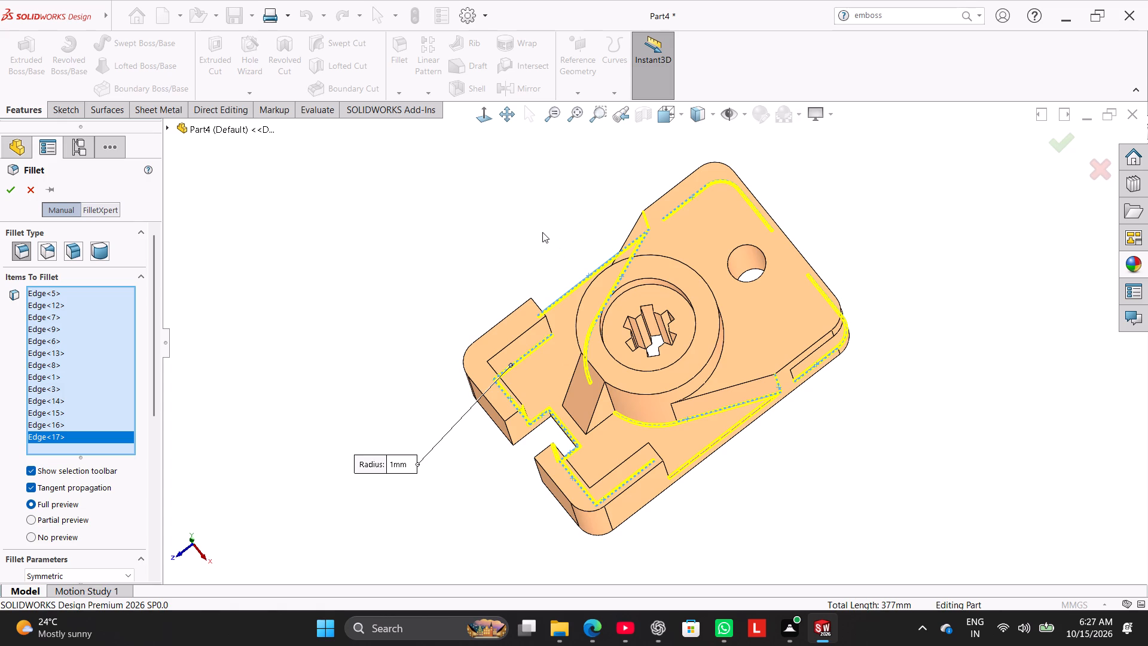
middle_click_drag(542, 232, 490, 264)
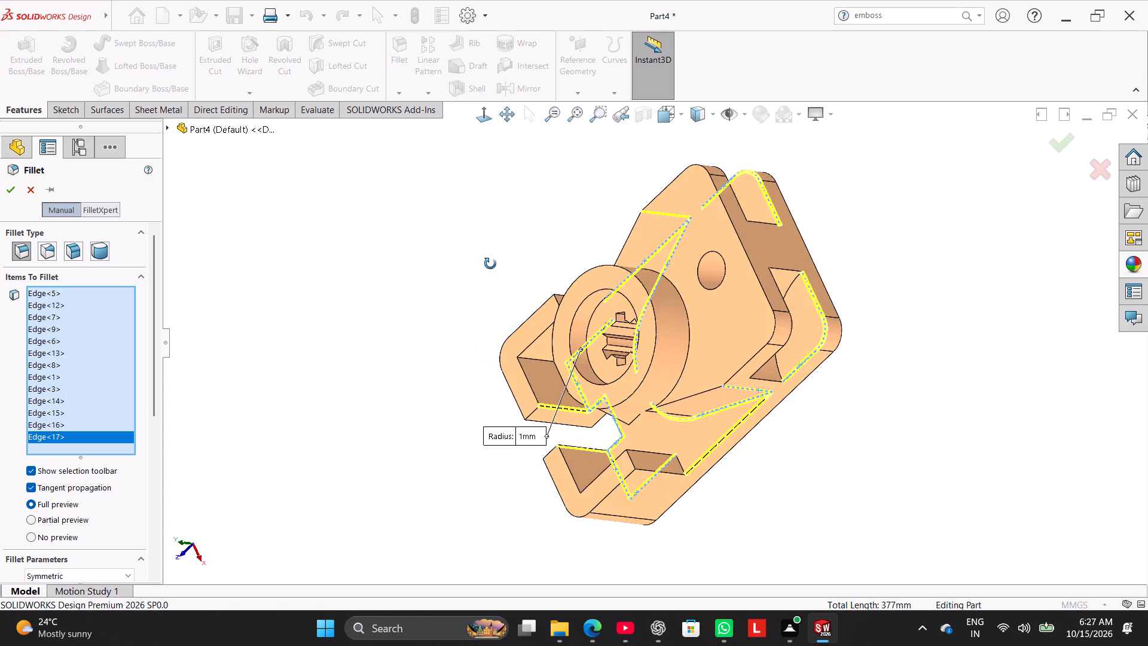
middle_click_drag(490, 264, 436, 278)
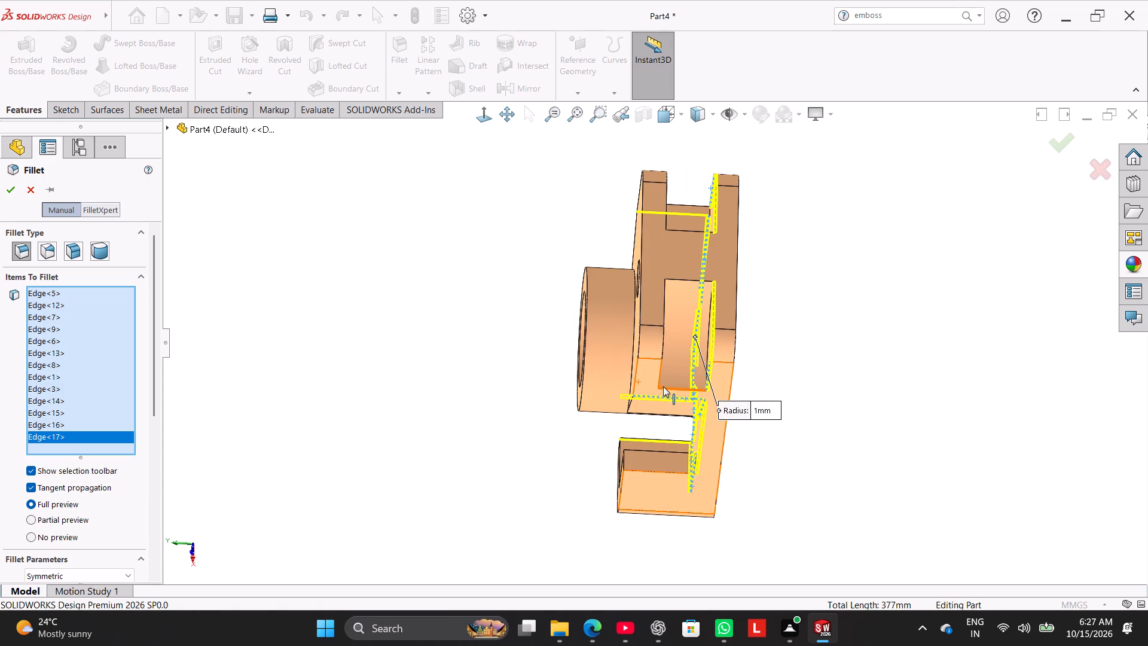
left_click(669, 388)
middle_click_drag(467, 383, 440, 358)
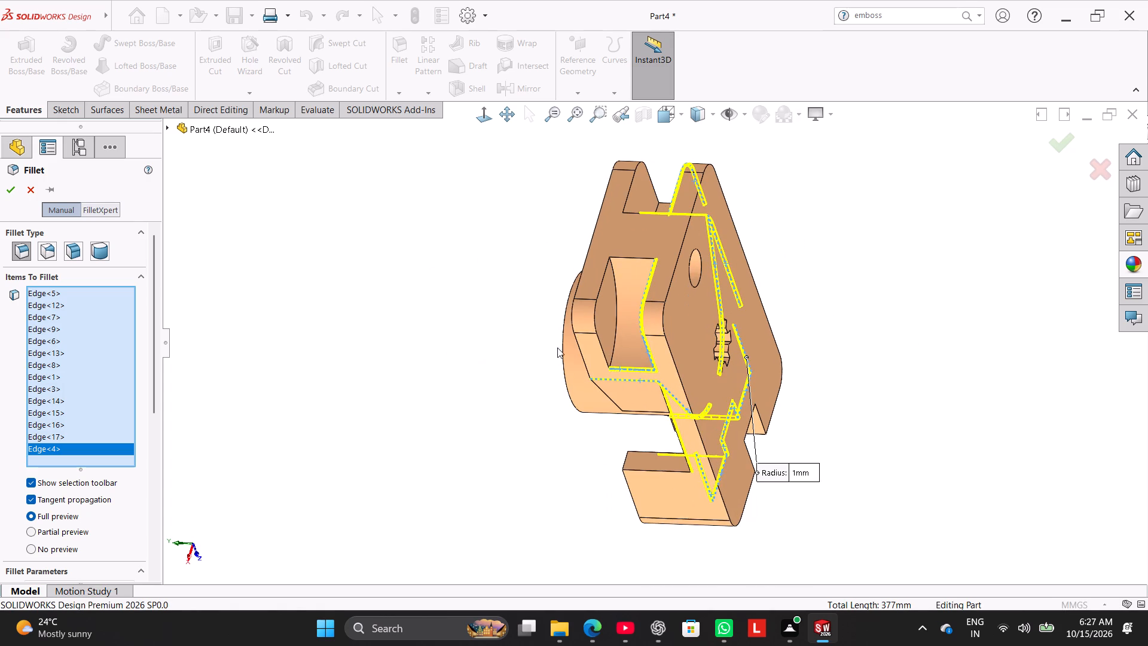
left_click(596, 333)
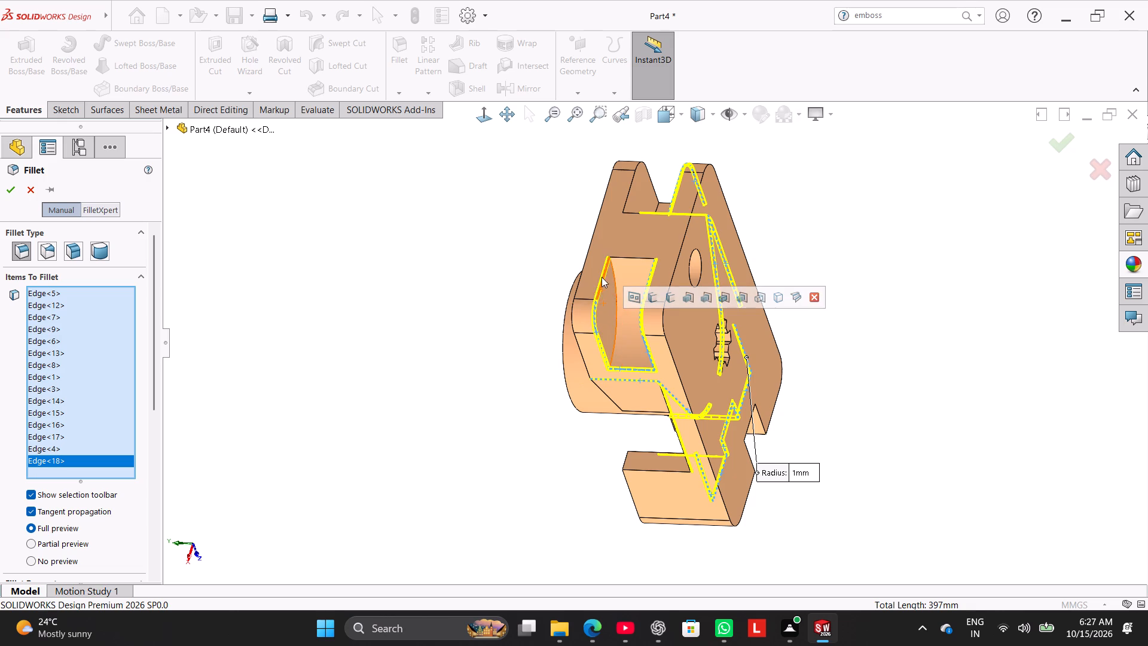
left_click(630, 191)
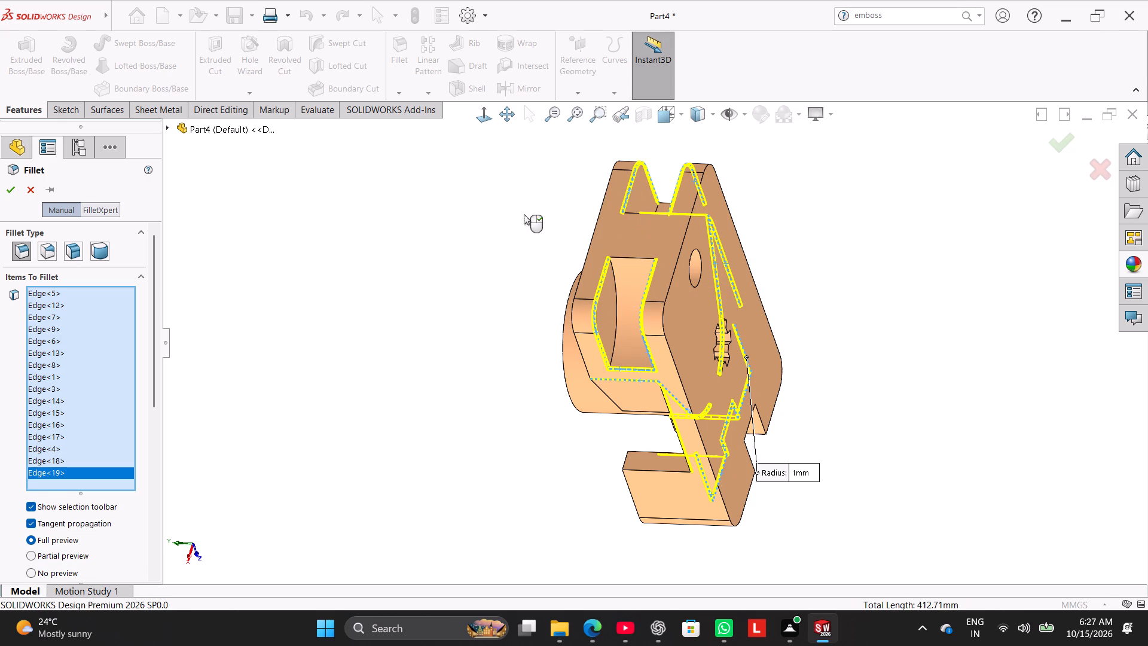
Add the remaining three short end edges of the two corner notches and apply the 1 mm fillet.
middle_click_drag(526, 228, 537, 337)
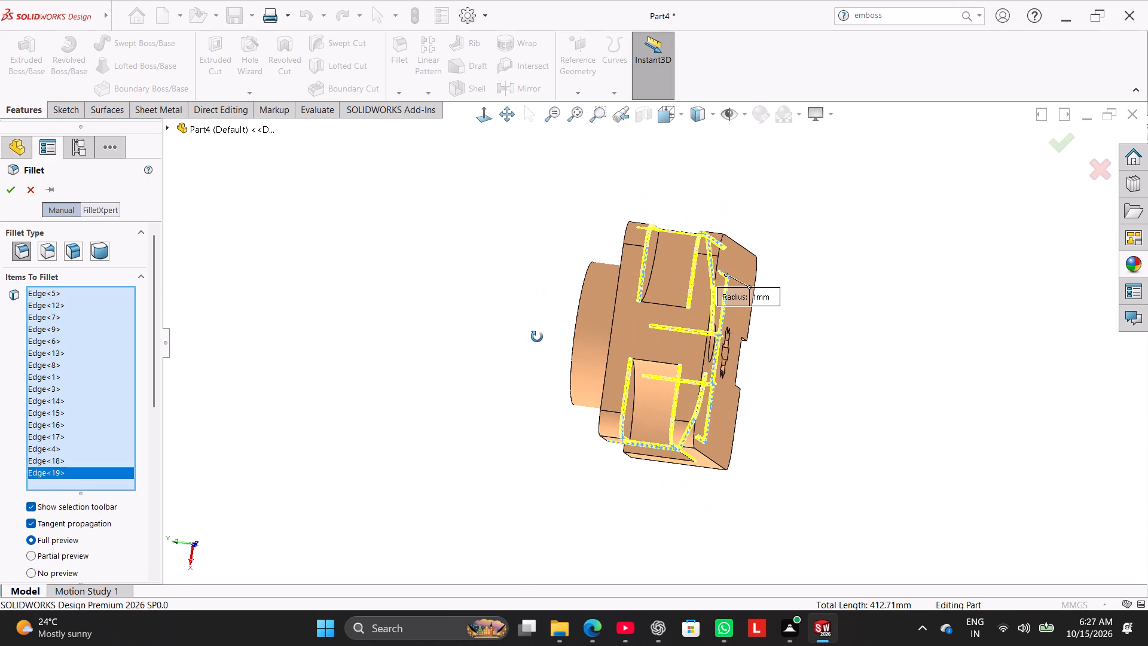
middle_click_drag(537, 337, 532, 420)
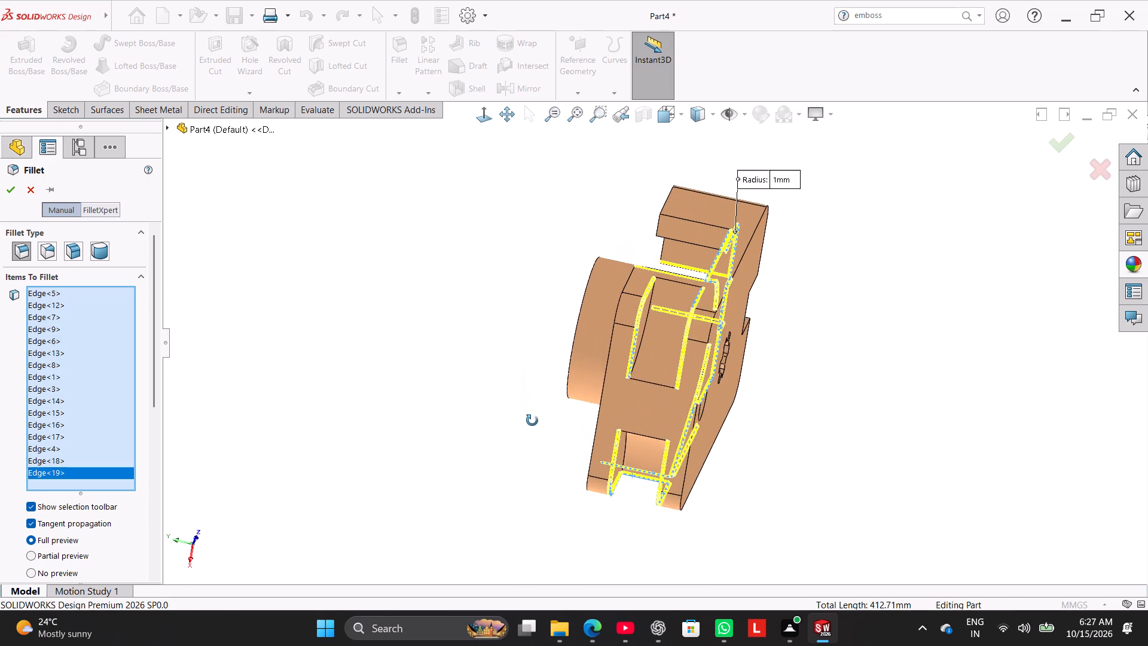
middle_click_drag(532, 420, 555, 333)
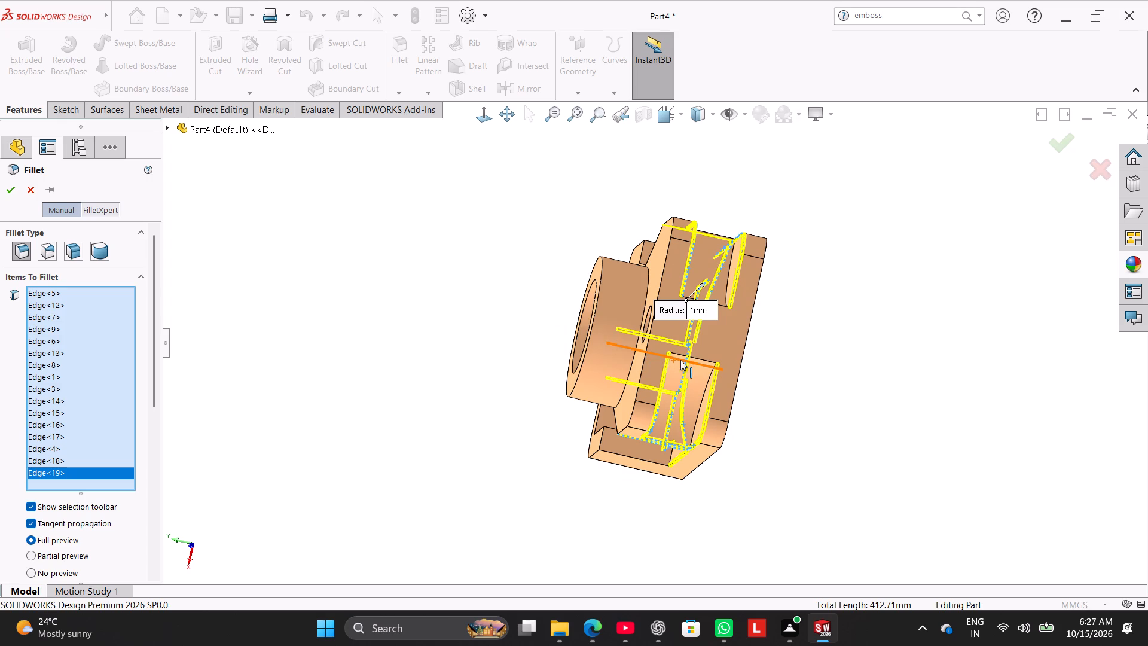
left_click(692, 357)
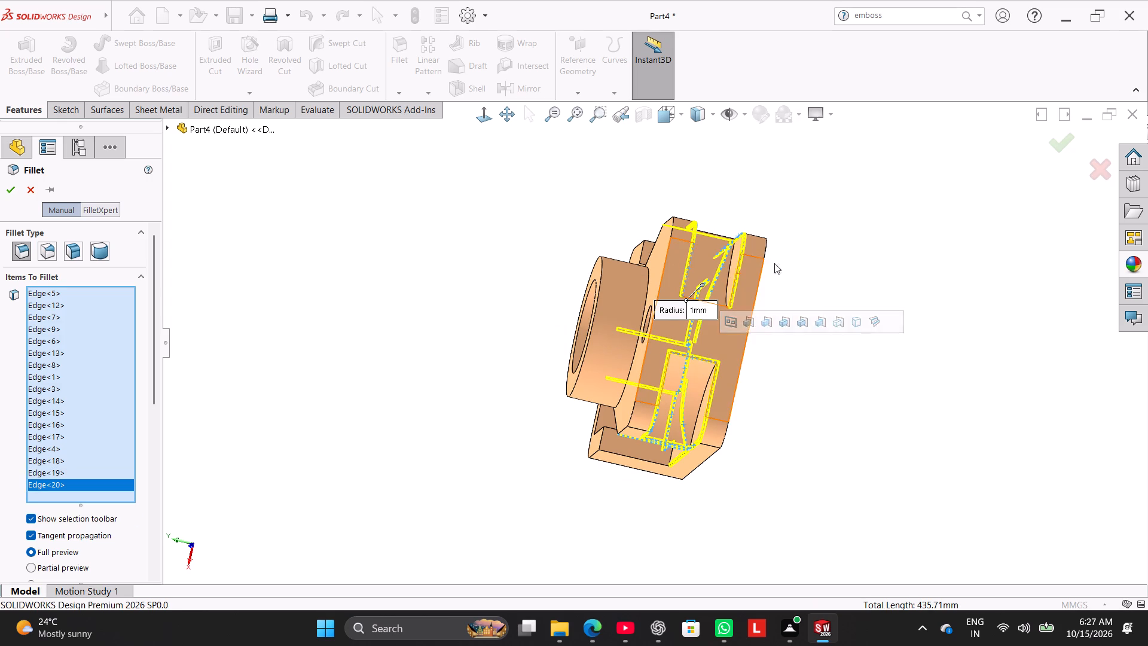
middle_click_drag(821, 252, 804, 349)
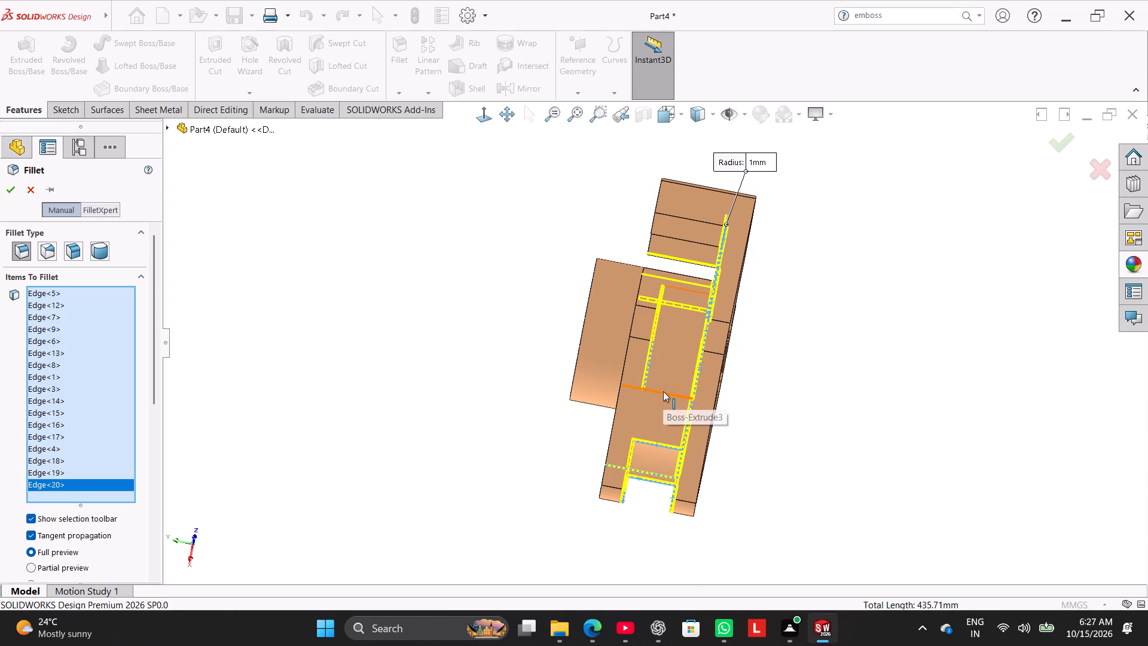
left_click(668, 394)
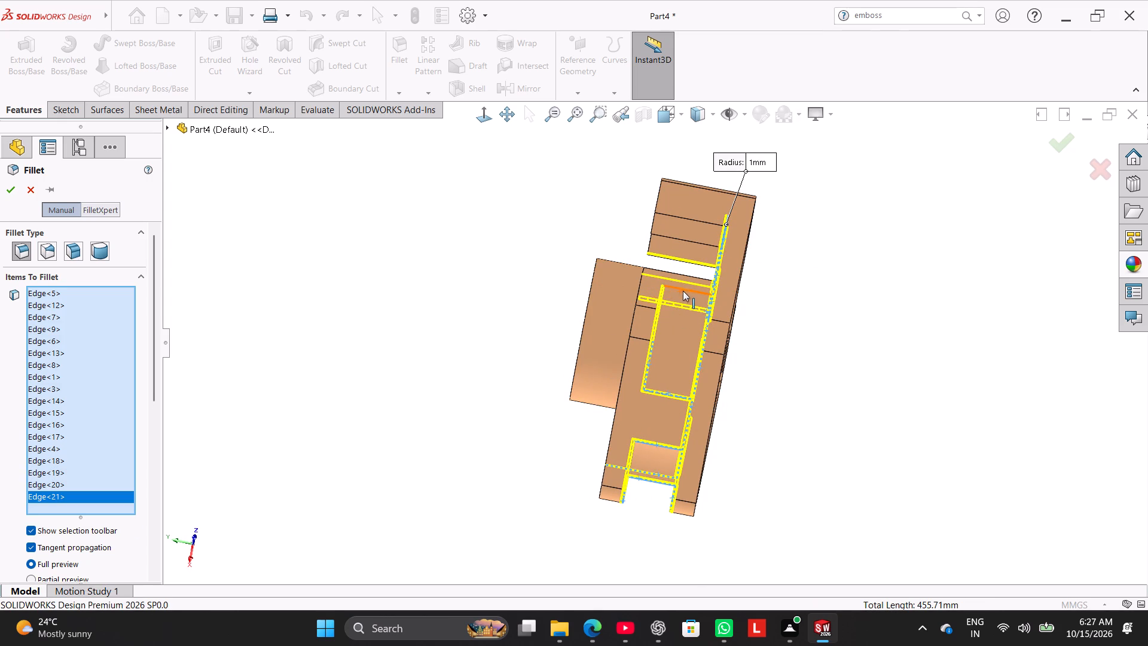
left_click(685, 289)
middle_click_drag(472, 419, 538, 281)
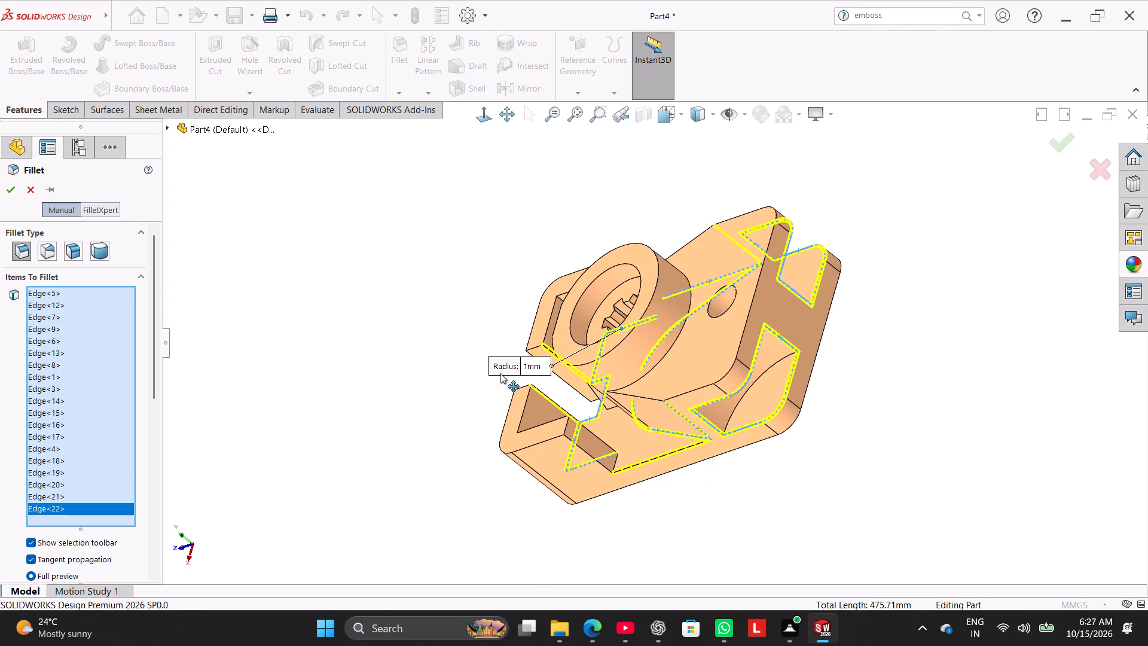
middle_click_drag(500, 373, 539, 307)
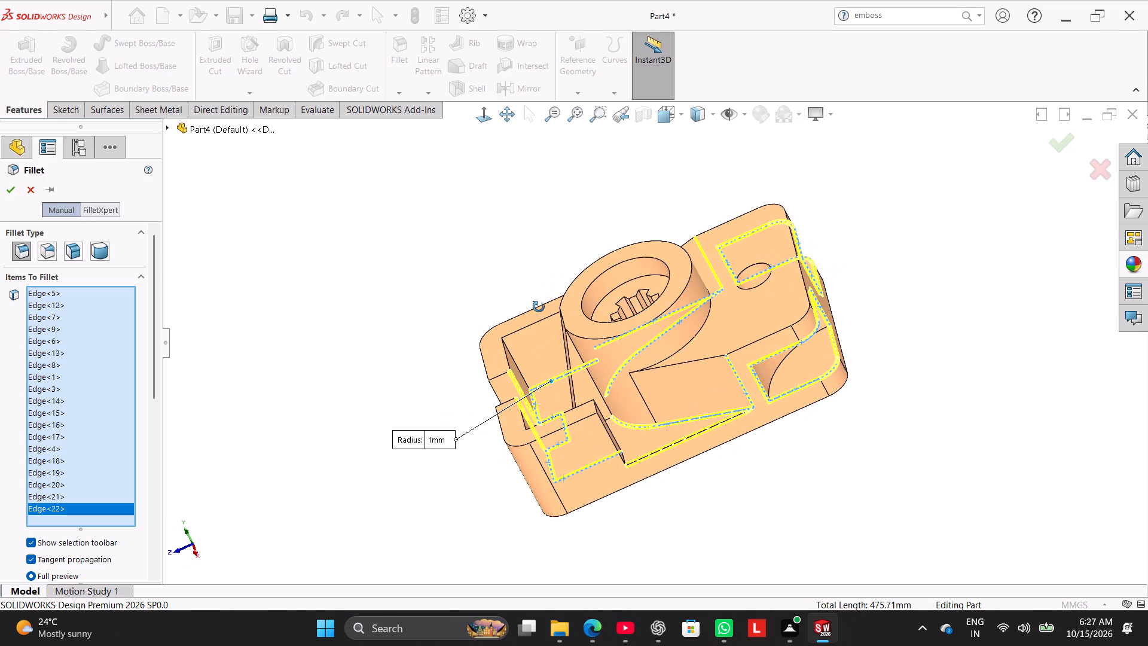
middle_click_drag(539, 307, 577, 425)
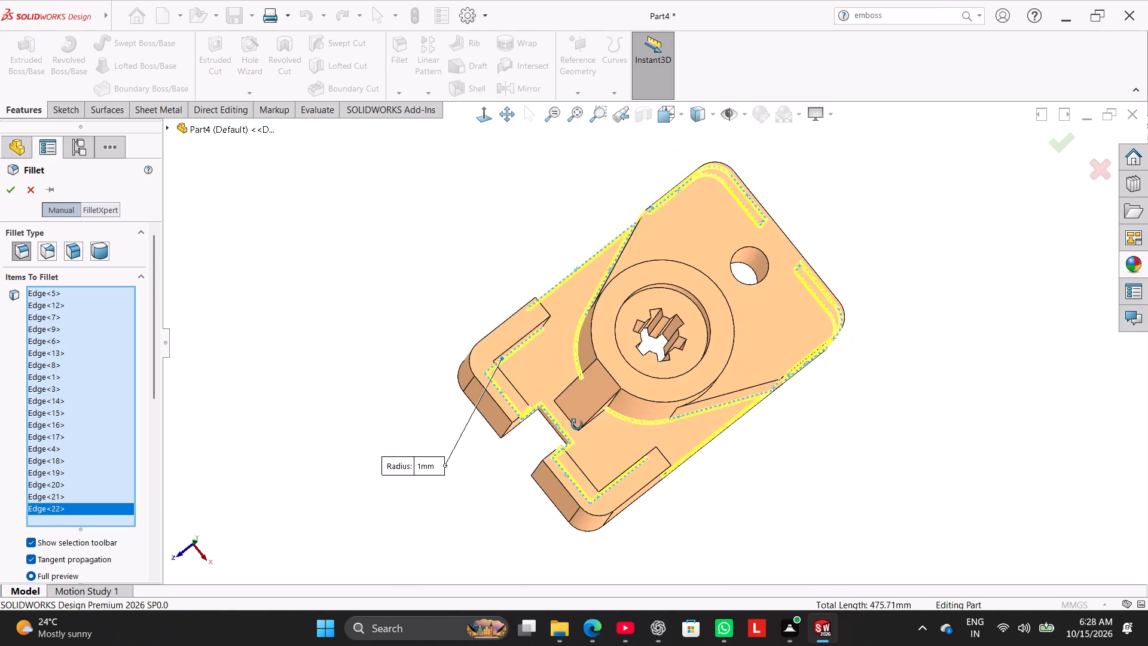
middle_click_drag(577, 425, 549, 309)
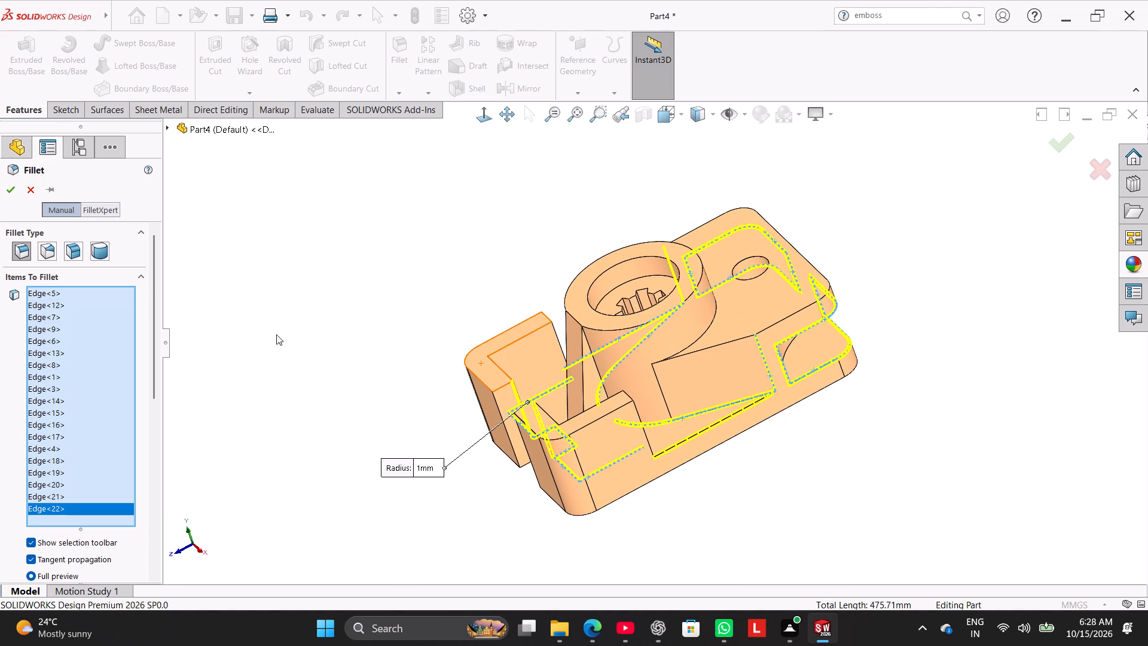
left_click(2, 186)
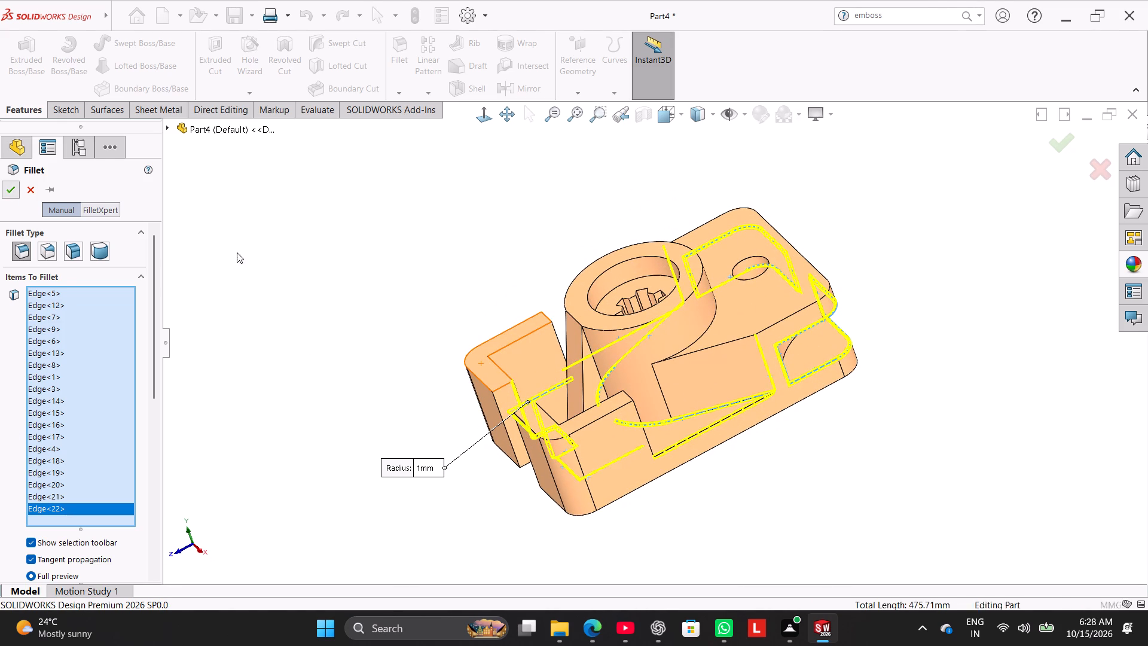
Colour the rounded corner fillets and the 1 mm fillet together in dark green, with red 0 and green 192.
right_click_drag(313, 312, 407, 256)
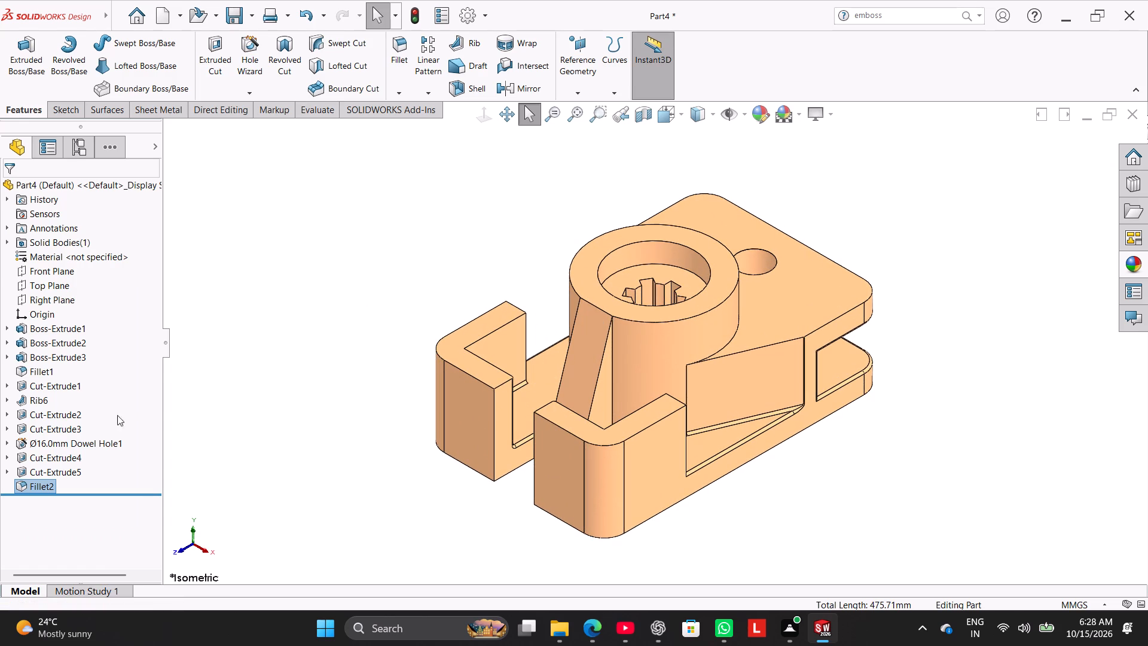
left_click(33, 369, "ctrl")
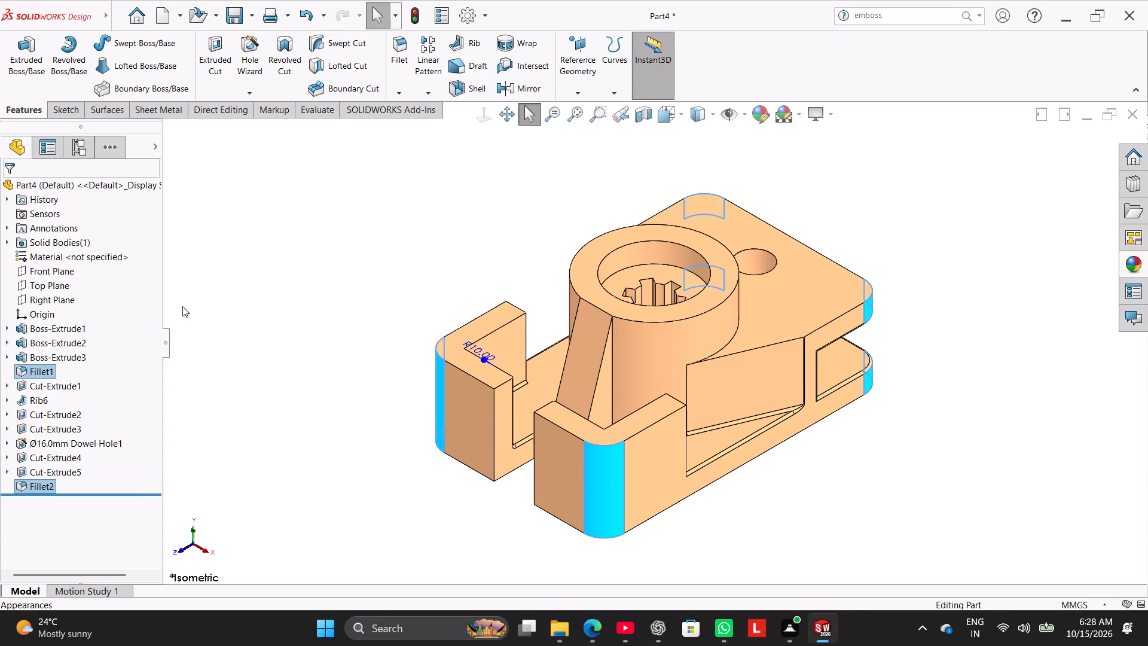
left_click(753, 118)
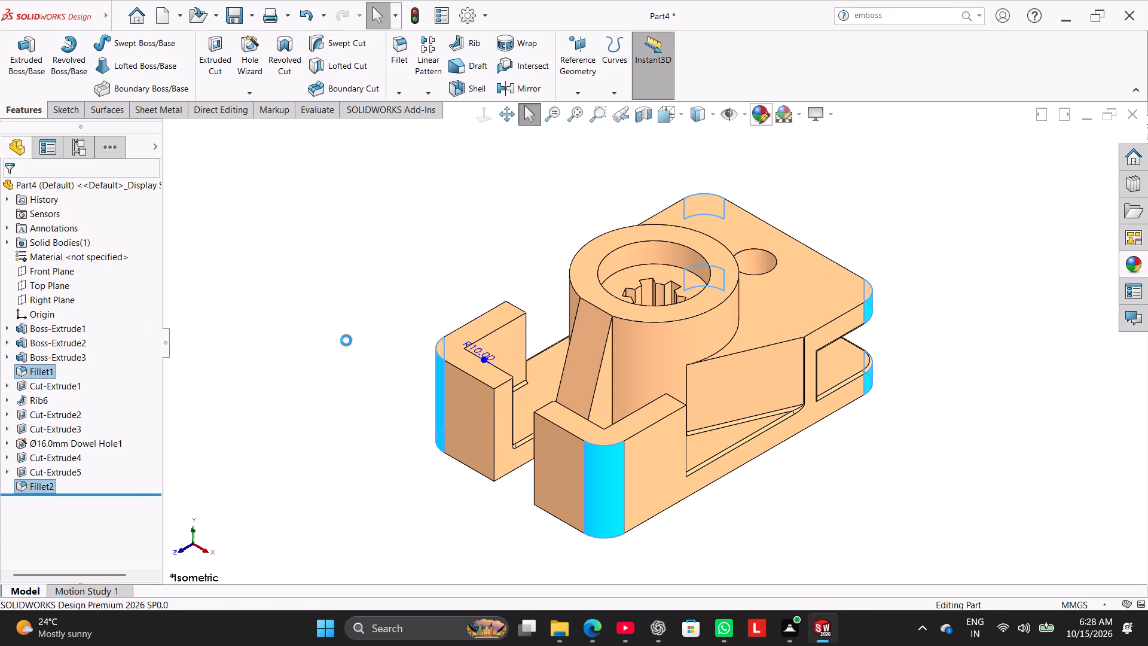
left_click_drag(155, 330, 161, 414)
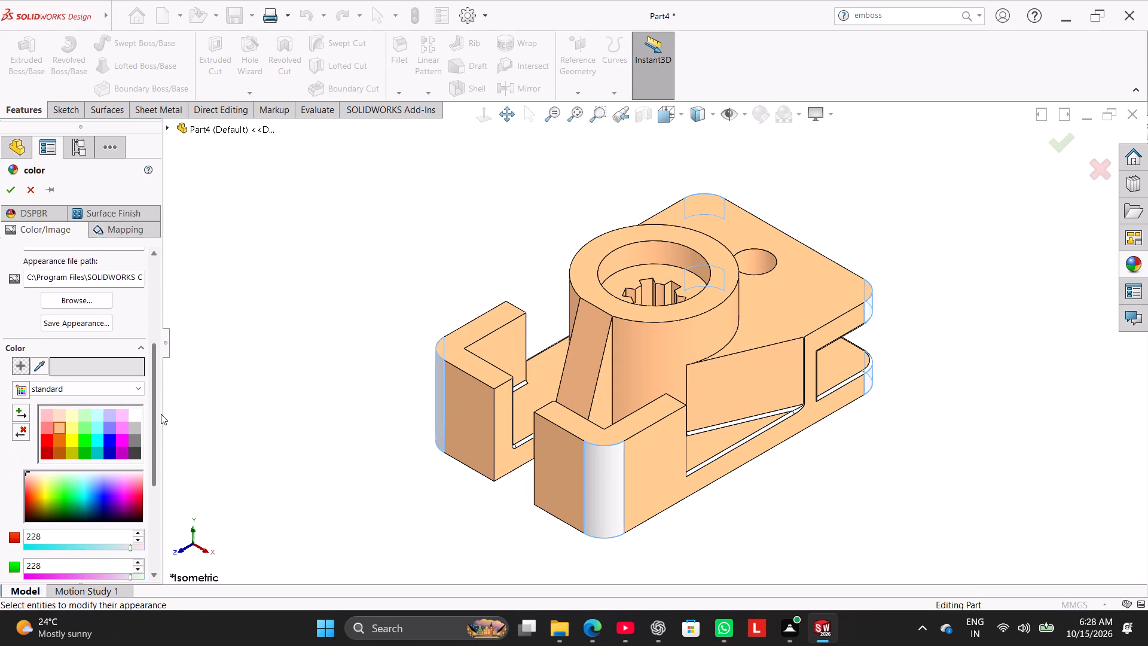
left_click_drag(161, 414, 161, 418)
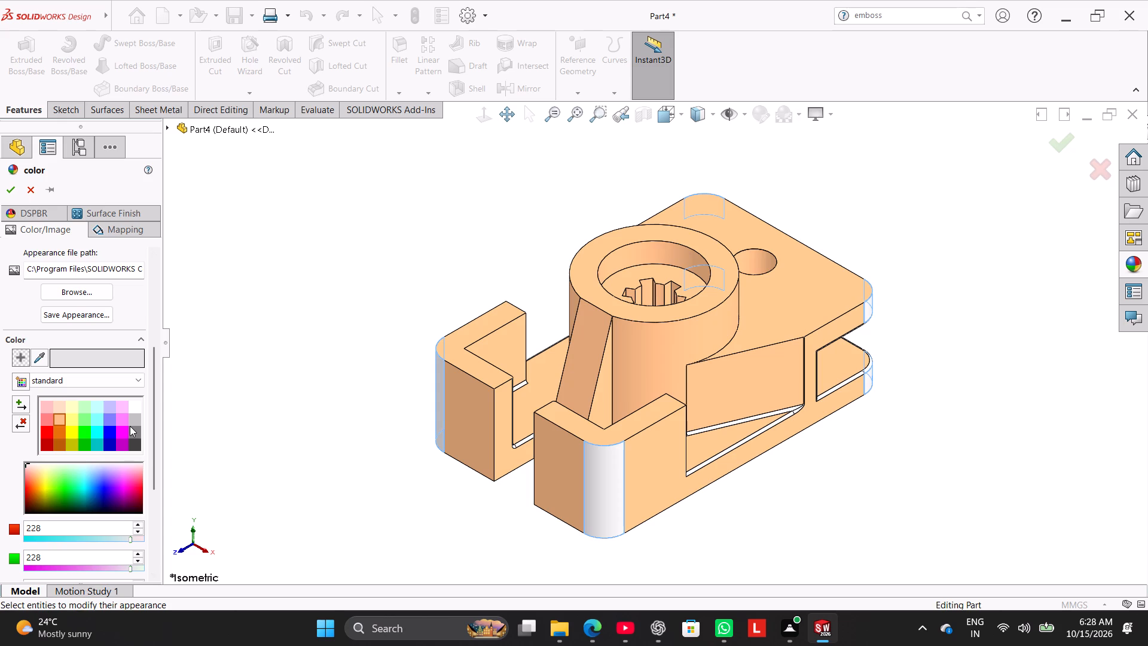
left_click(81, 420)
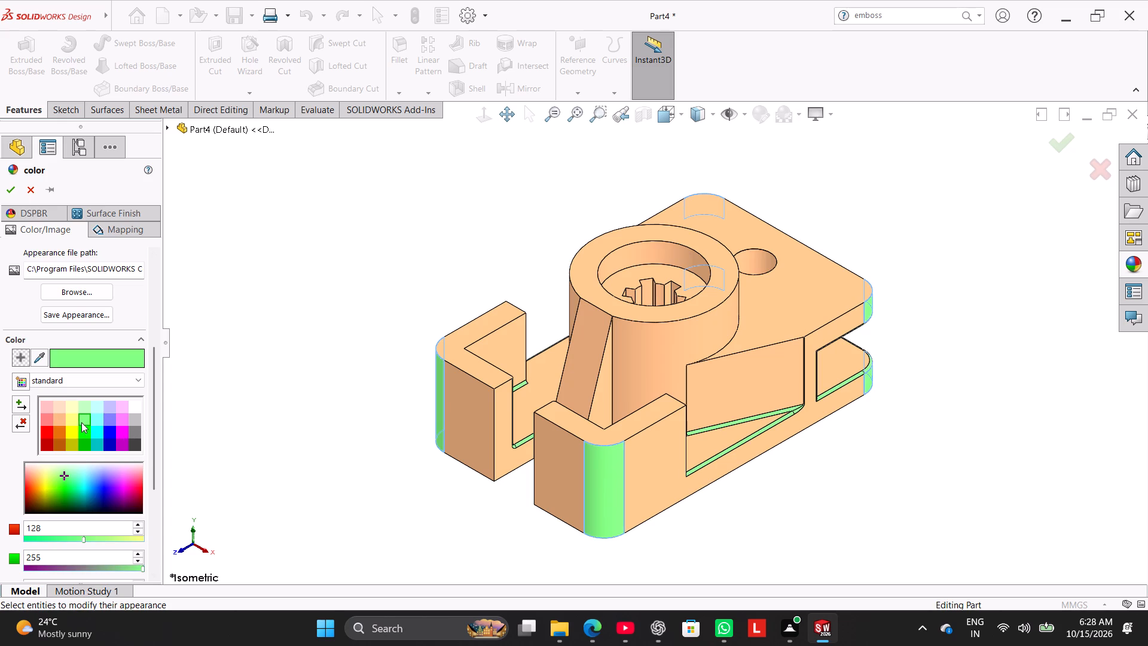
left_click(86, 430)
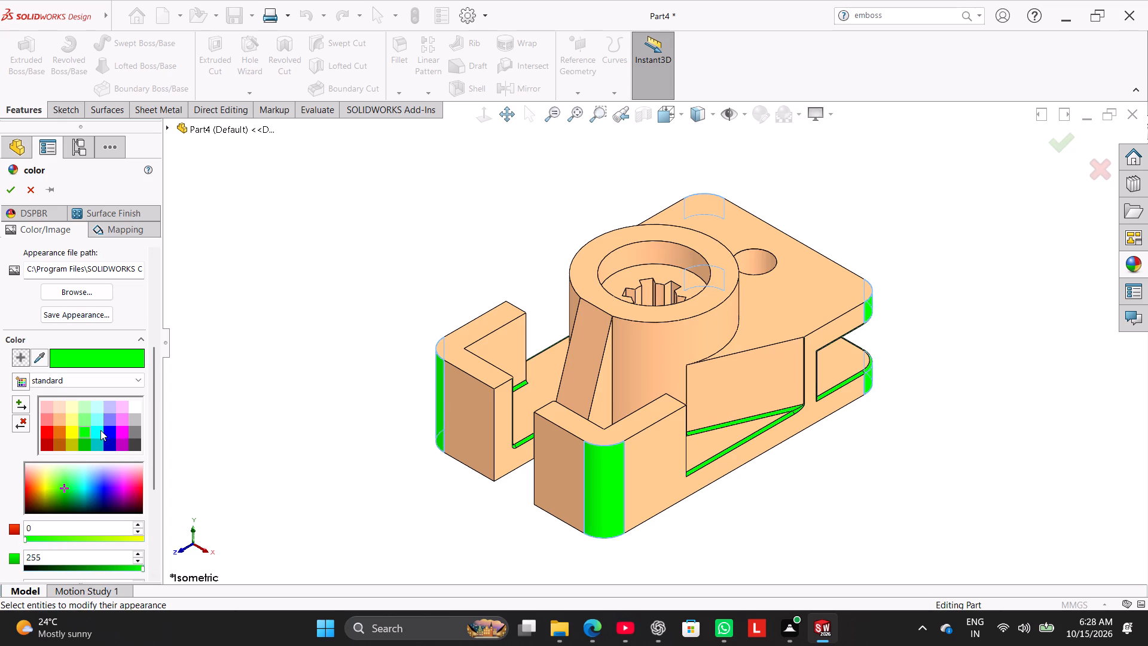
left_click(81, 409)
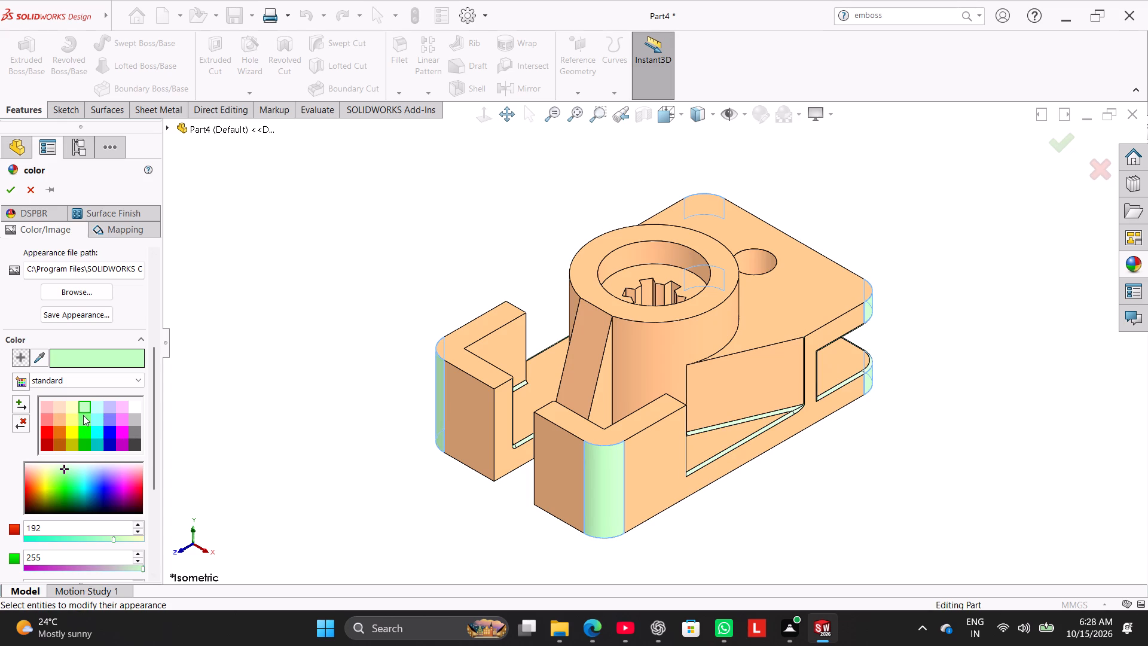
left_click(83, 418)
left_click(85, 428)
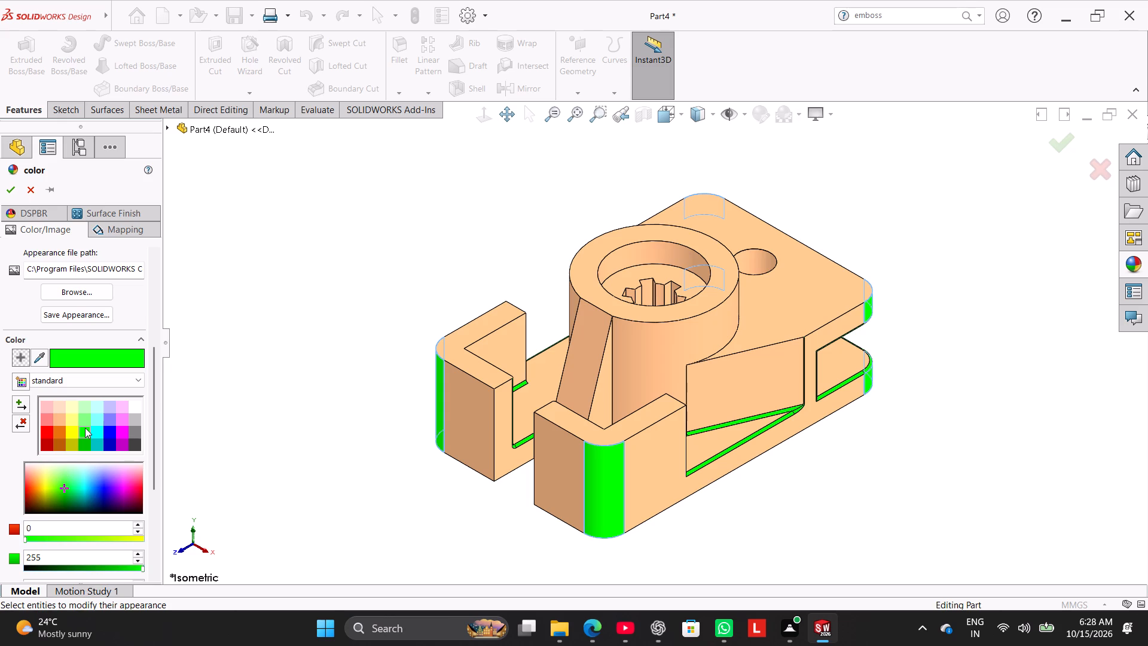
left_click(87, 447)
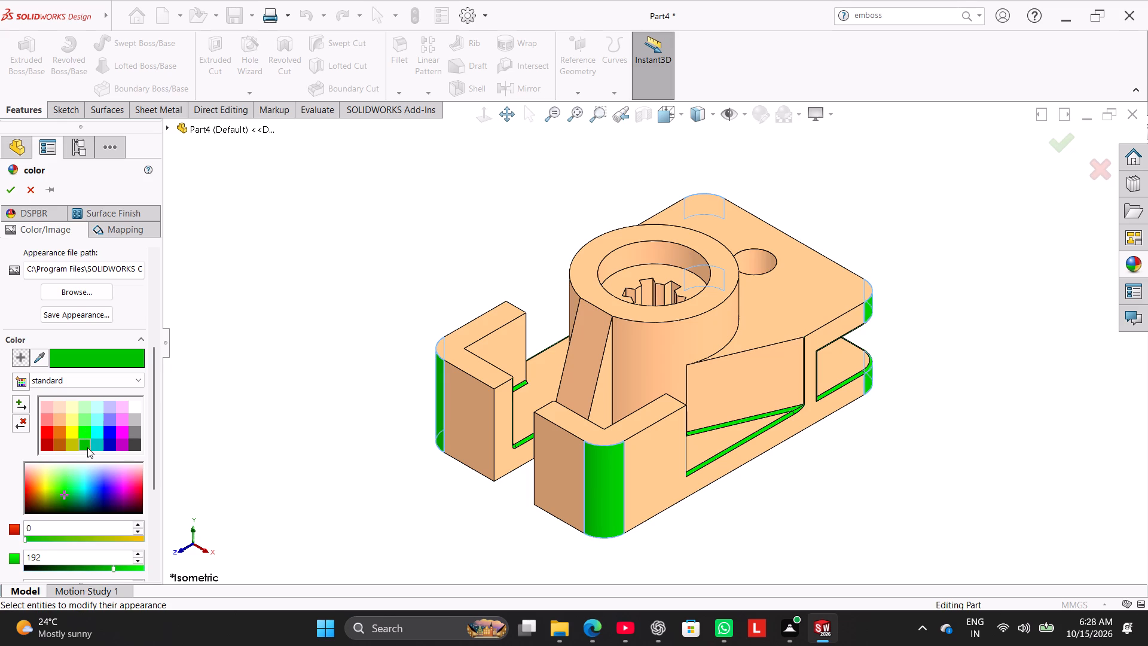
left_click(7, 194)
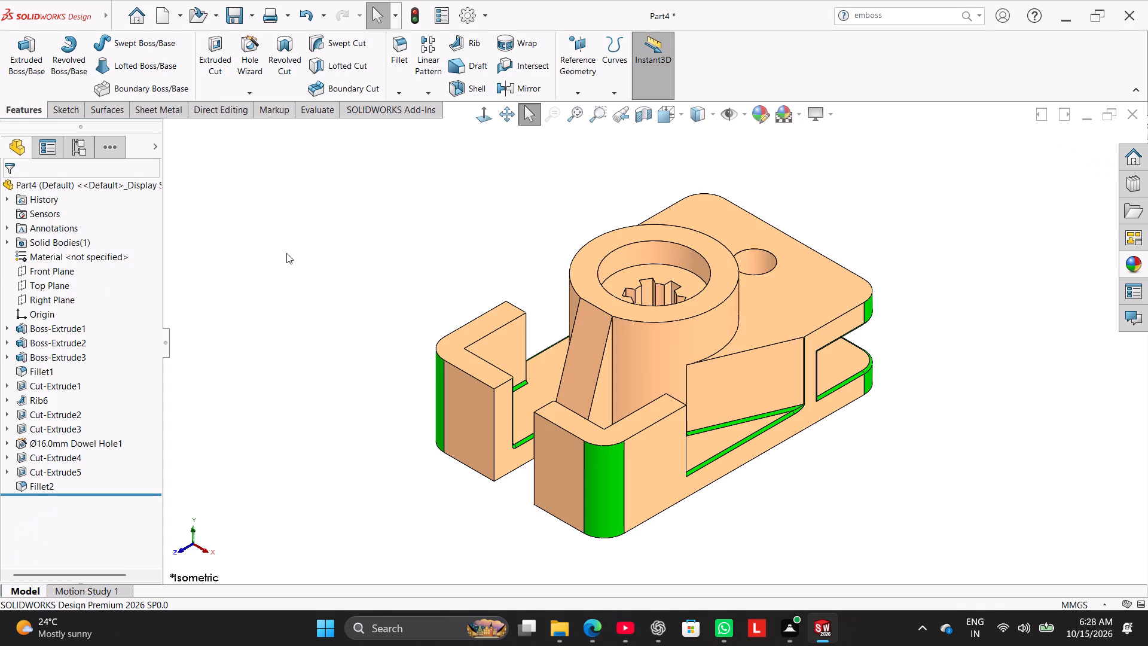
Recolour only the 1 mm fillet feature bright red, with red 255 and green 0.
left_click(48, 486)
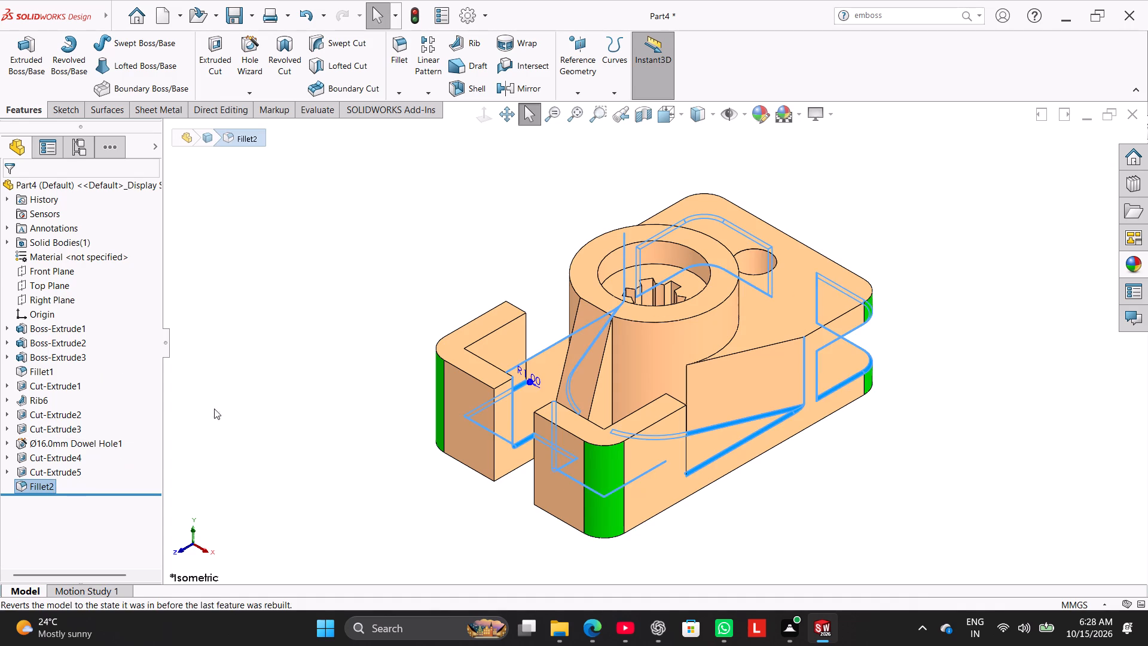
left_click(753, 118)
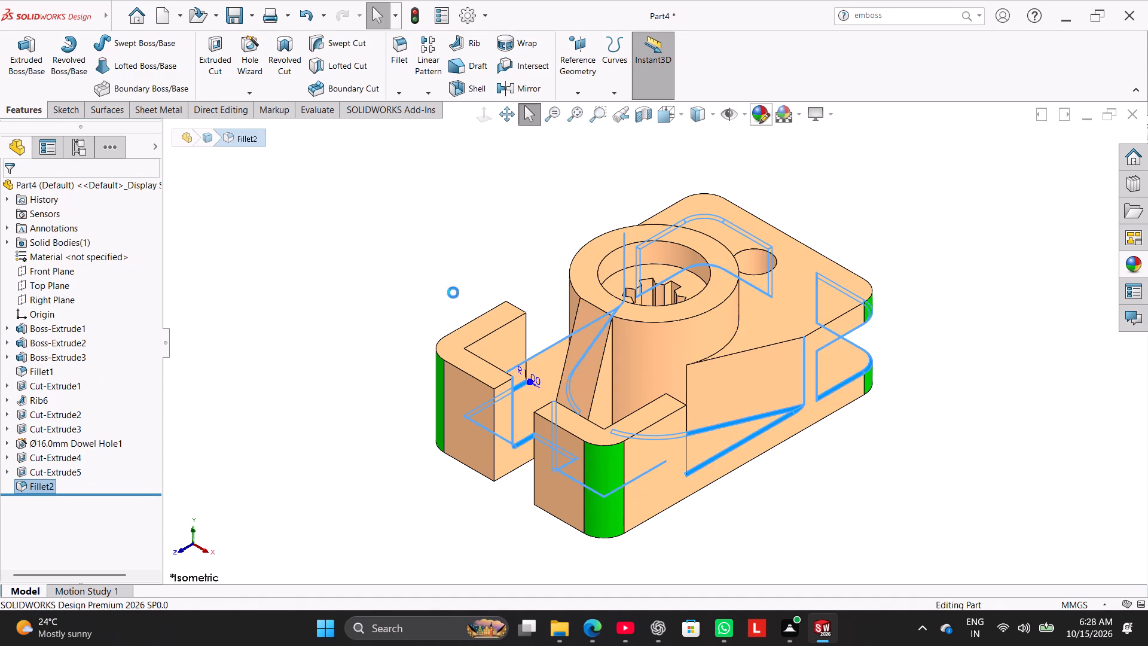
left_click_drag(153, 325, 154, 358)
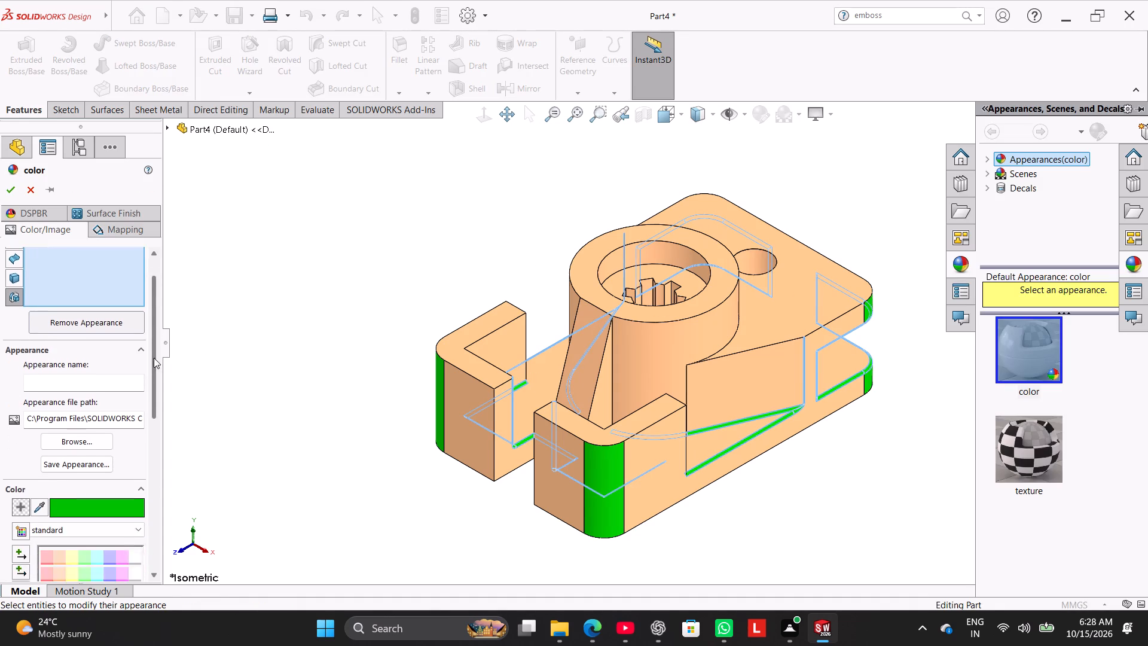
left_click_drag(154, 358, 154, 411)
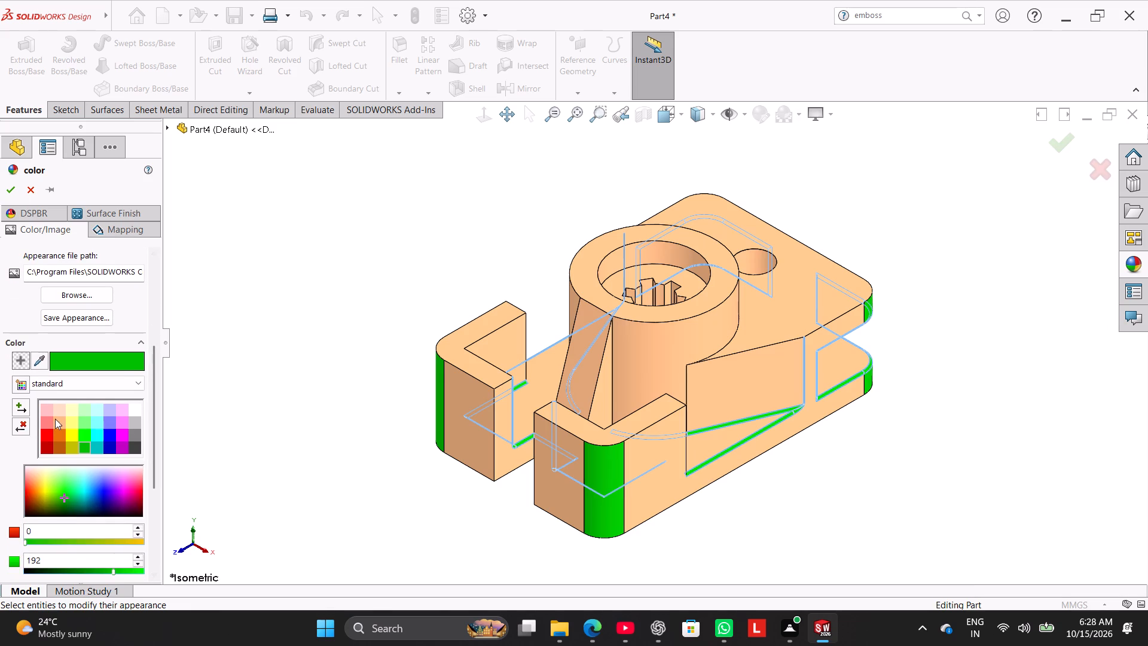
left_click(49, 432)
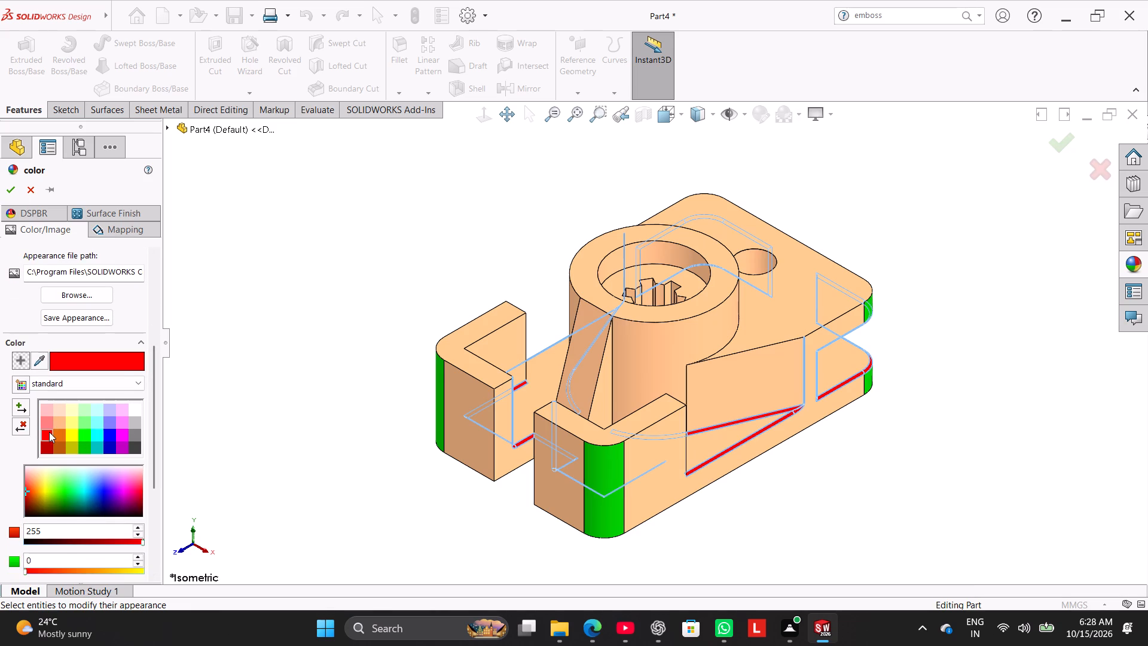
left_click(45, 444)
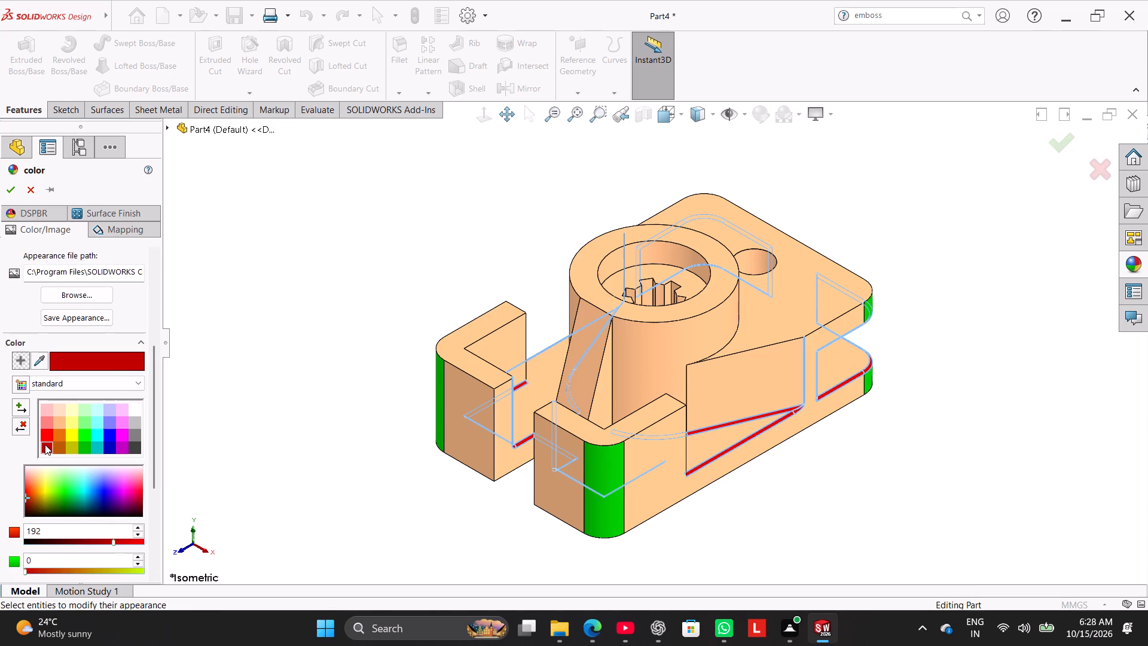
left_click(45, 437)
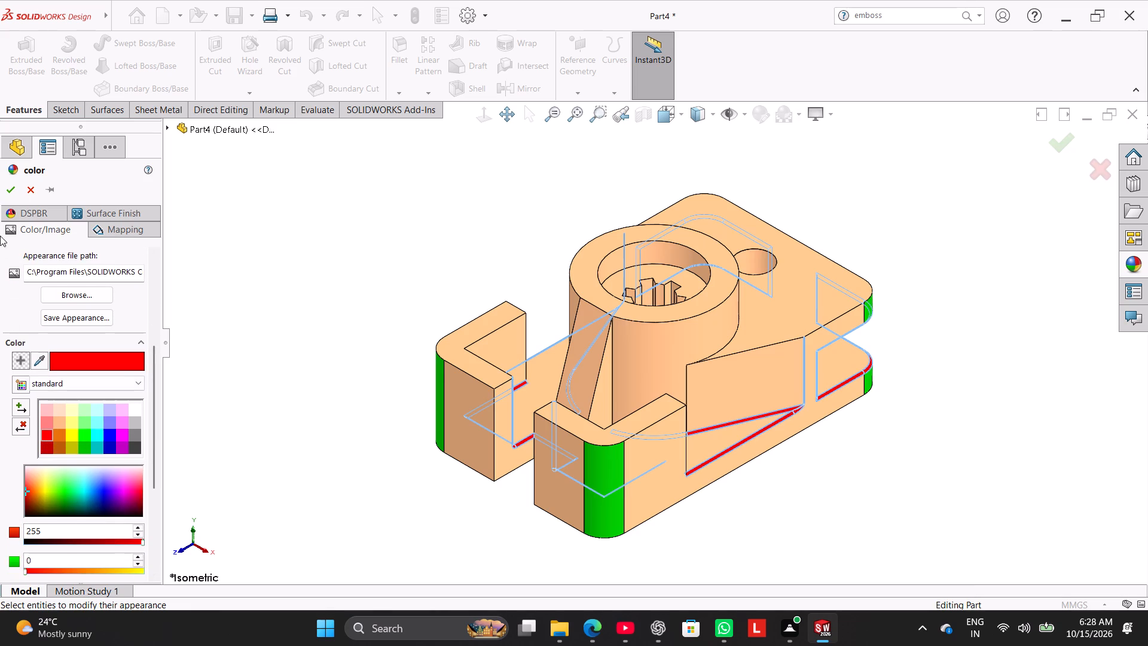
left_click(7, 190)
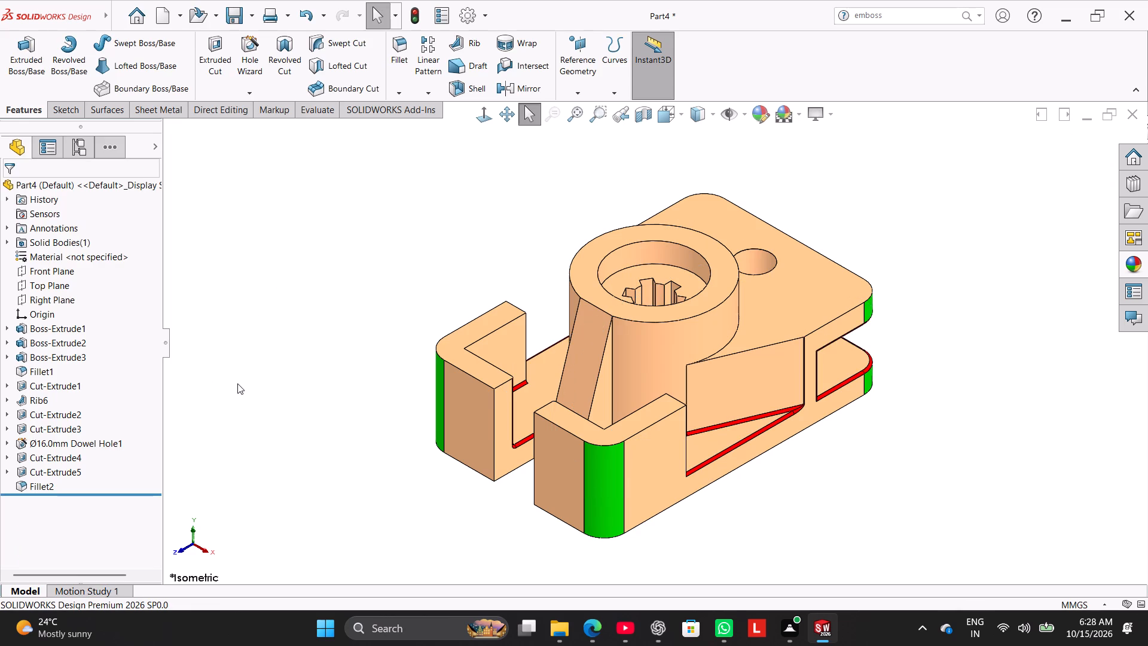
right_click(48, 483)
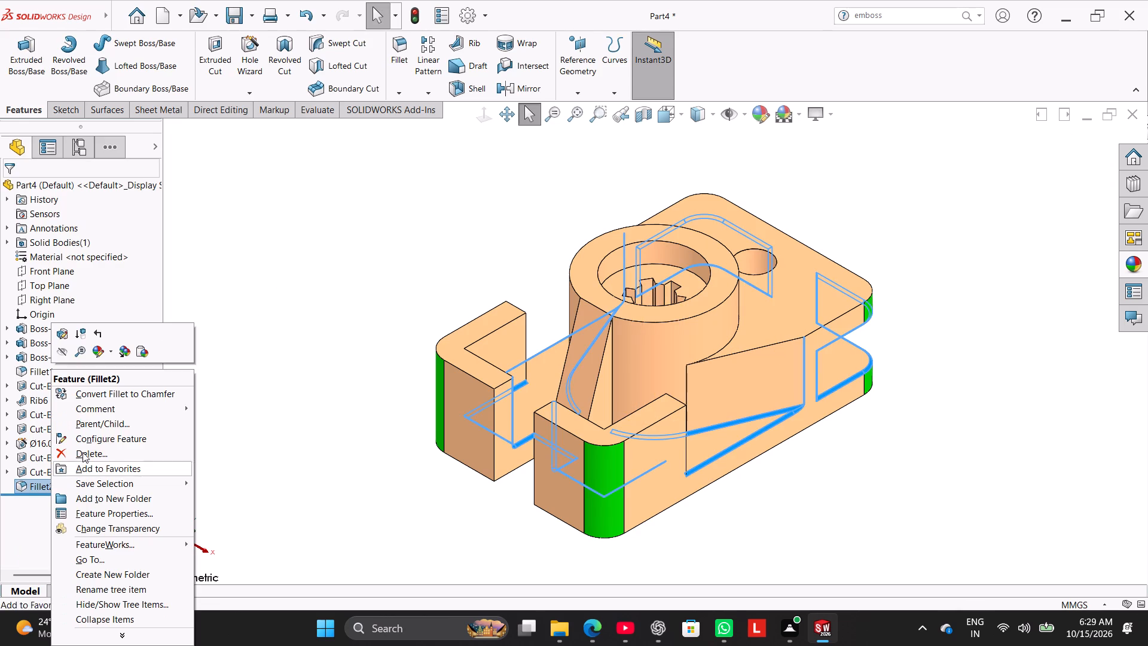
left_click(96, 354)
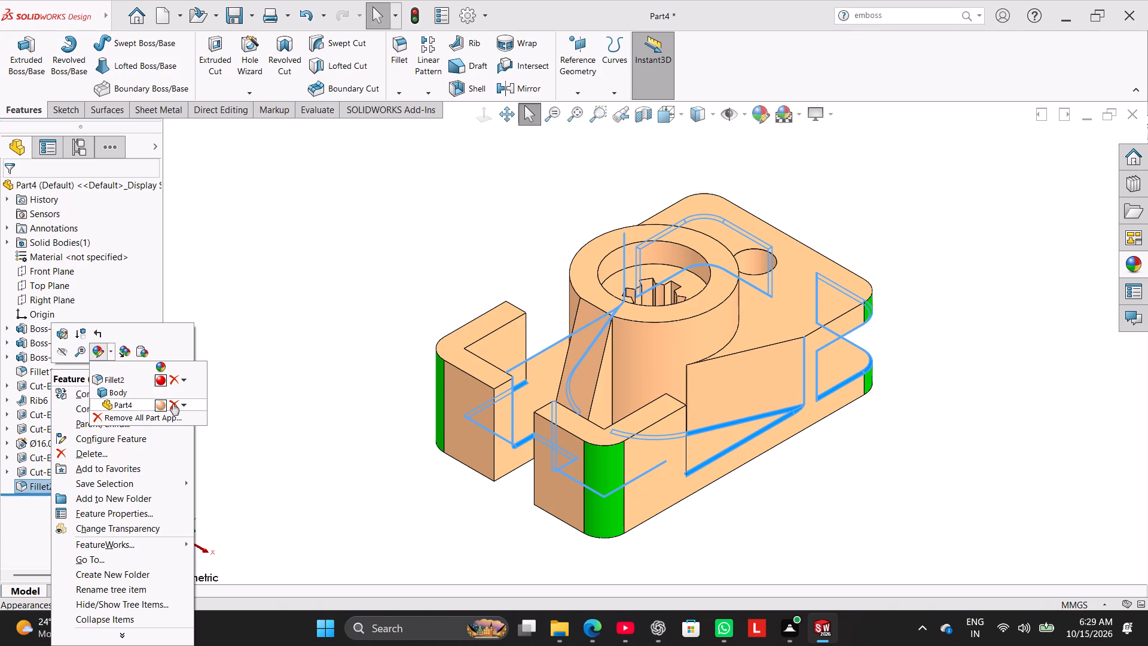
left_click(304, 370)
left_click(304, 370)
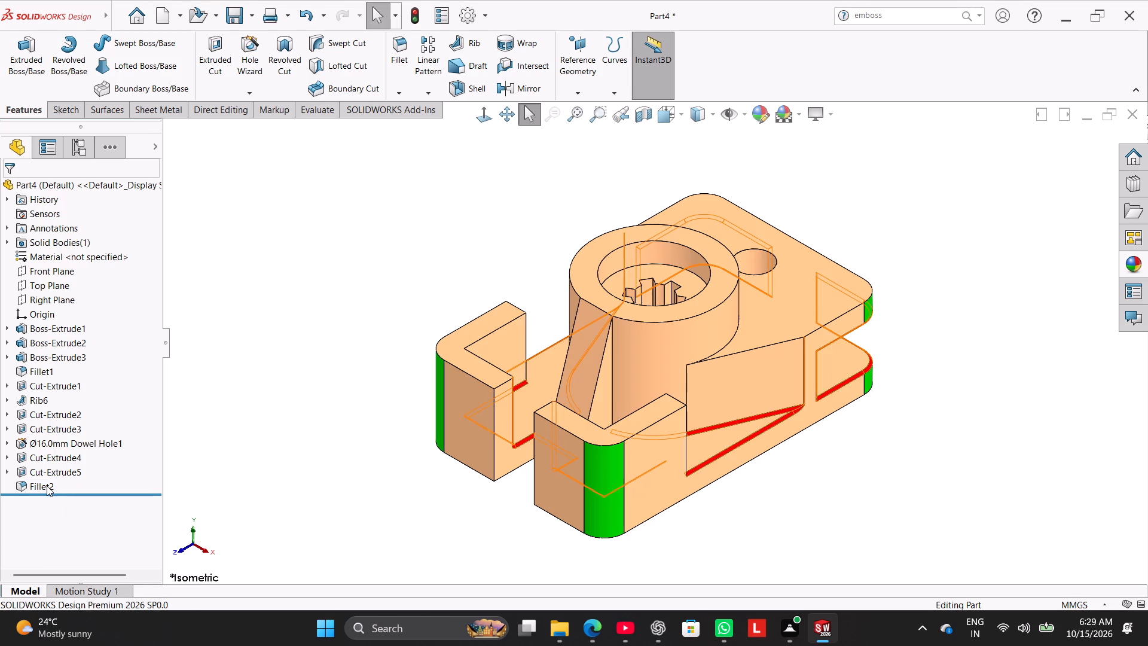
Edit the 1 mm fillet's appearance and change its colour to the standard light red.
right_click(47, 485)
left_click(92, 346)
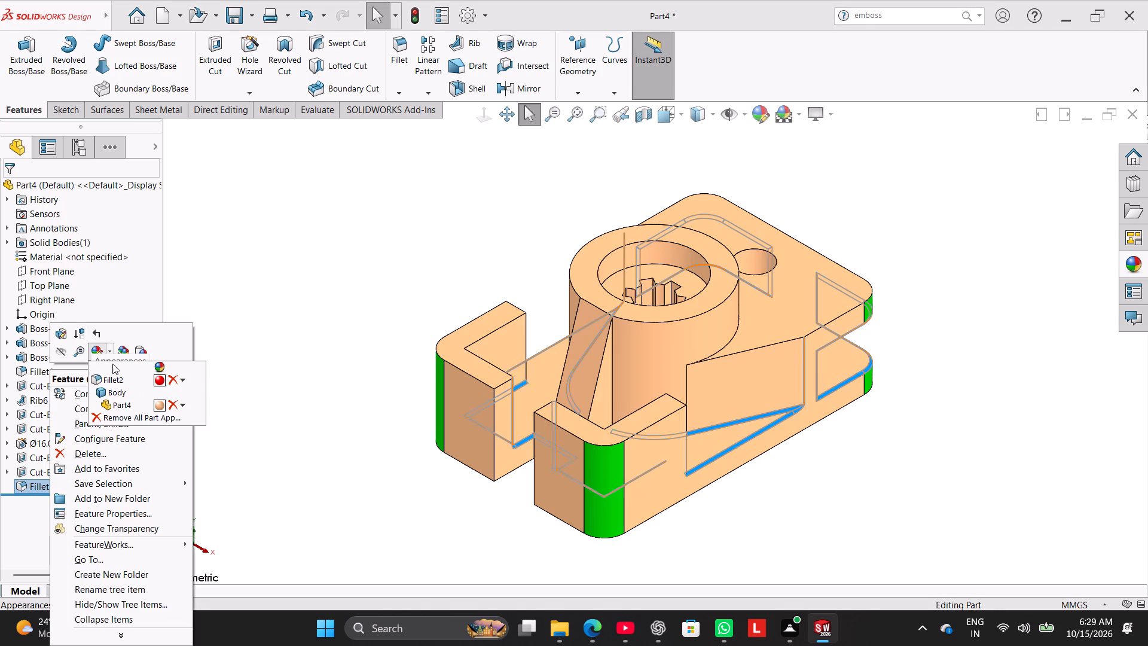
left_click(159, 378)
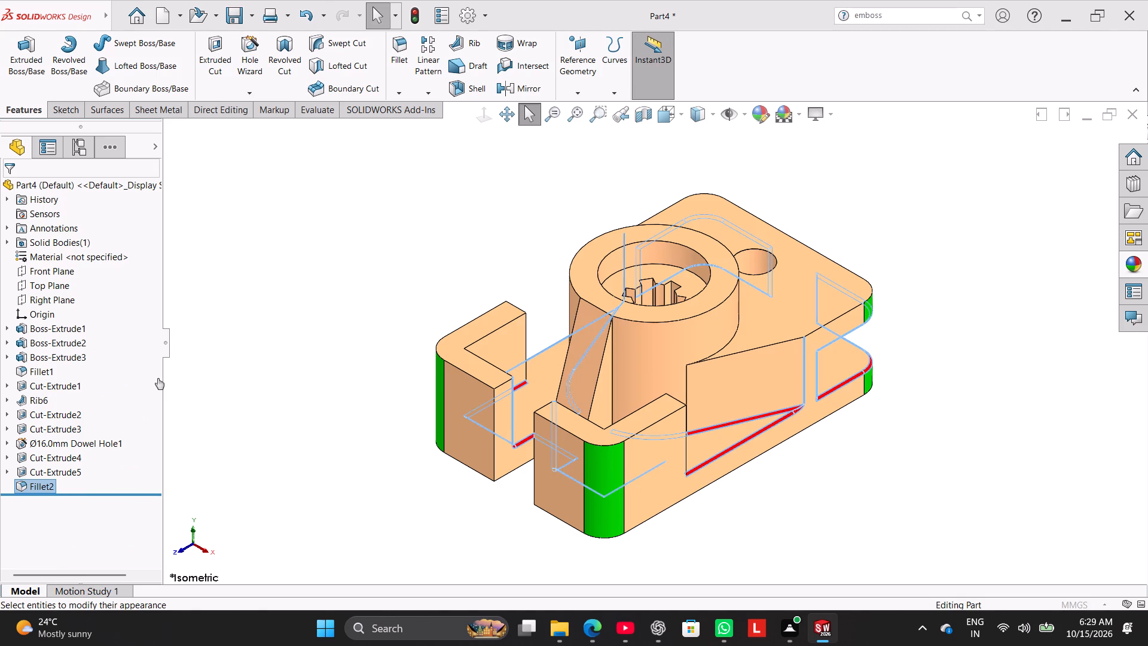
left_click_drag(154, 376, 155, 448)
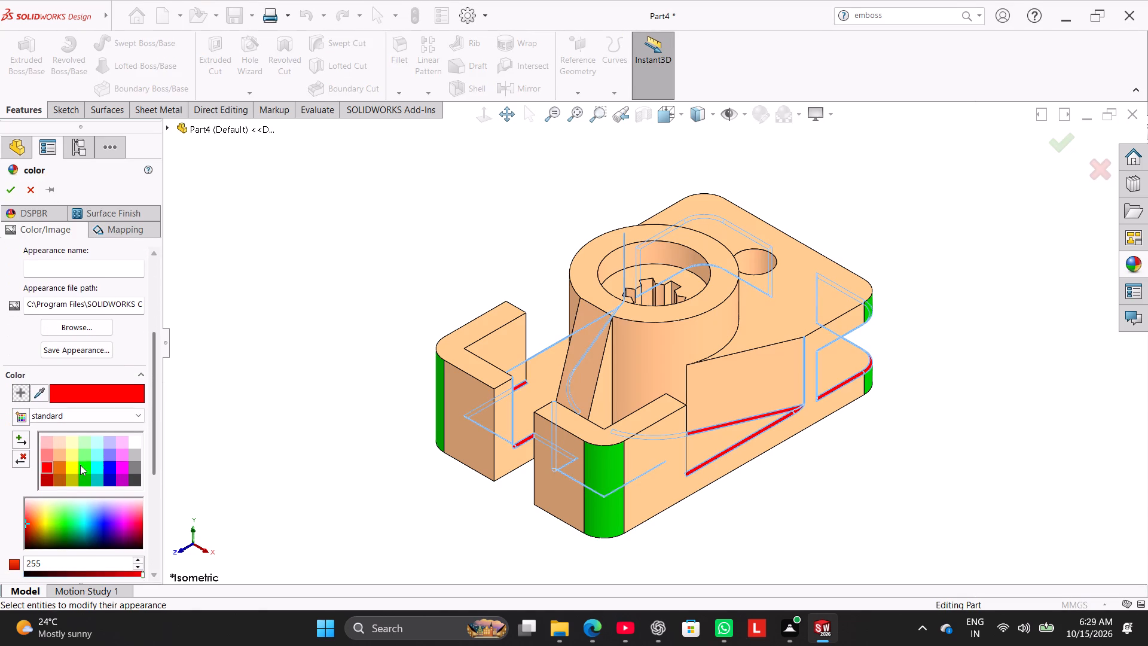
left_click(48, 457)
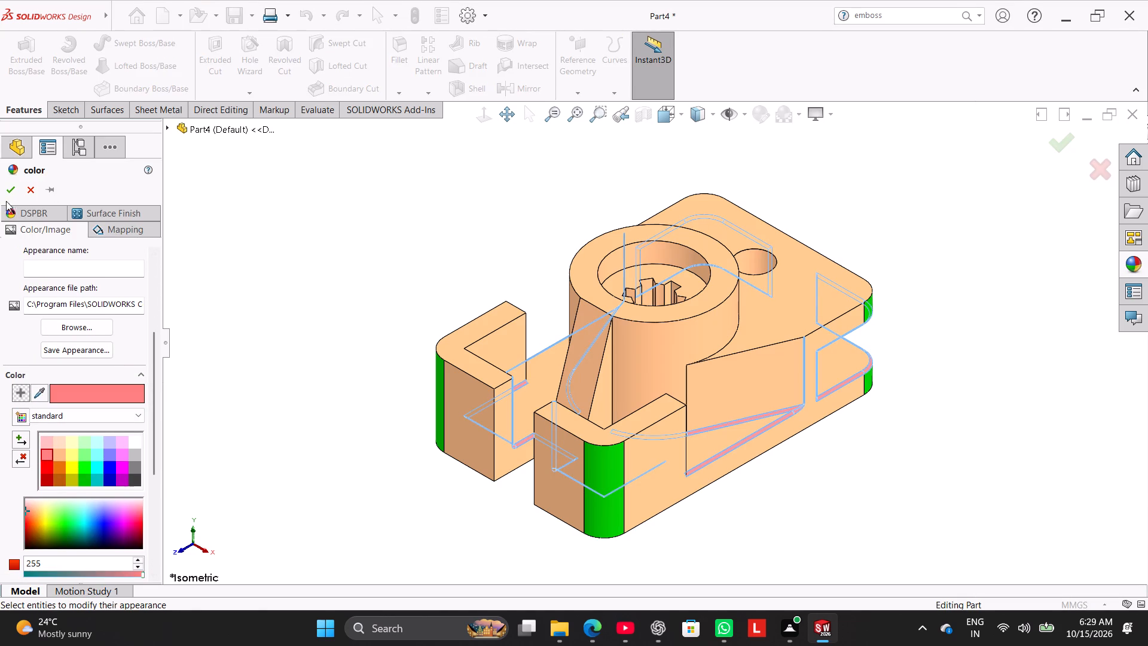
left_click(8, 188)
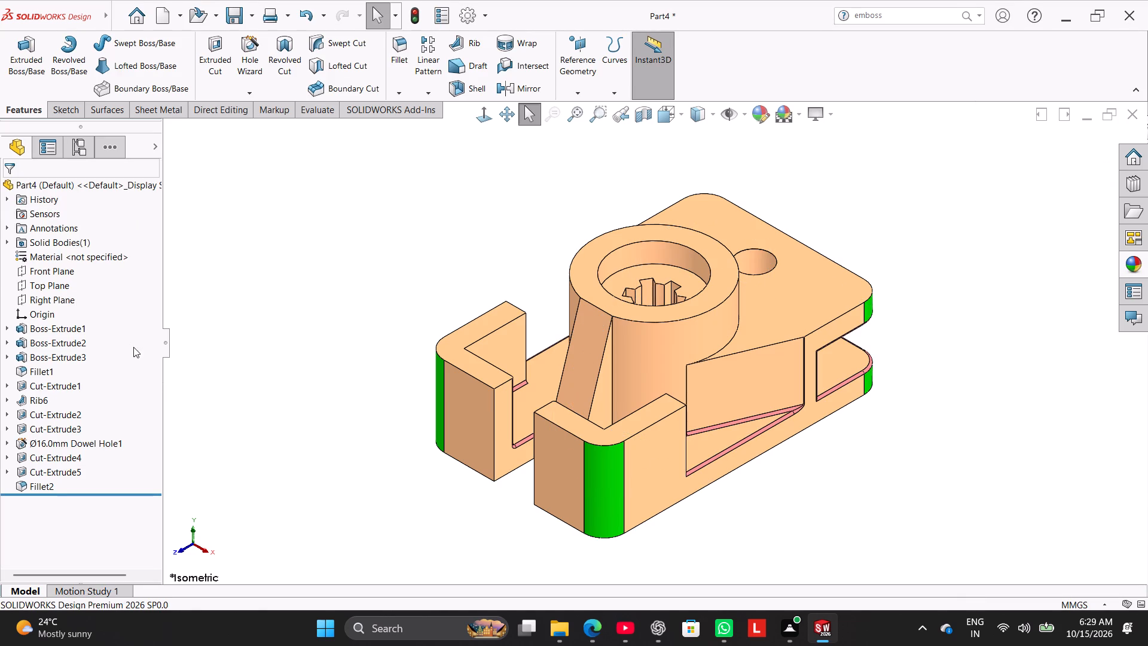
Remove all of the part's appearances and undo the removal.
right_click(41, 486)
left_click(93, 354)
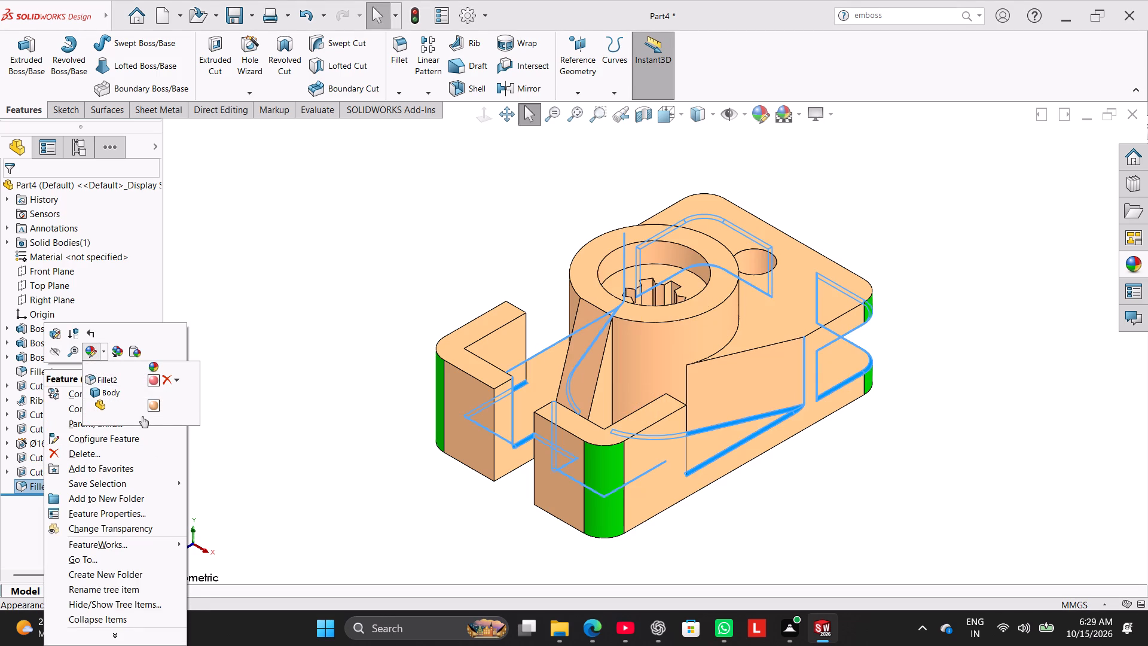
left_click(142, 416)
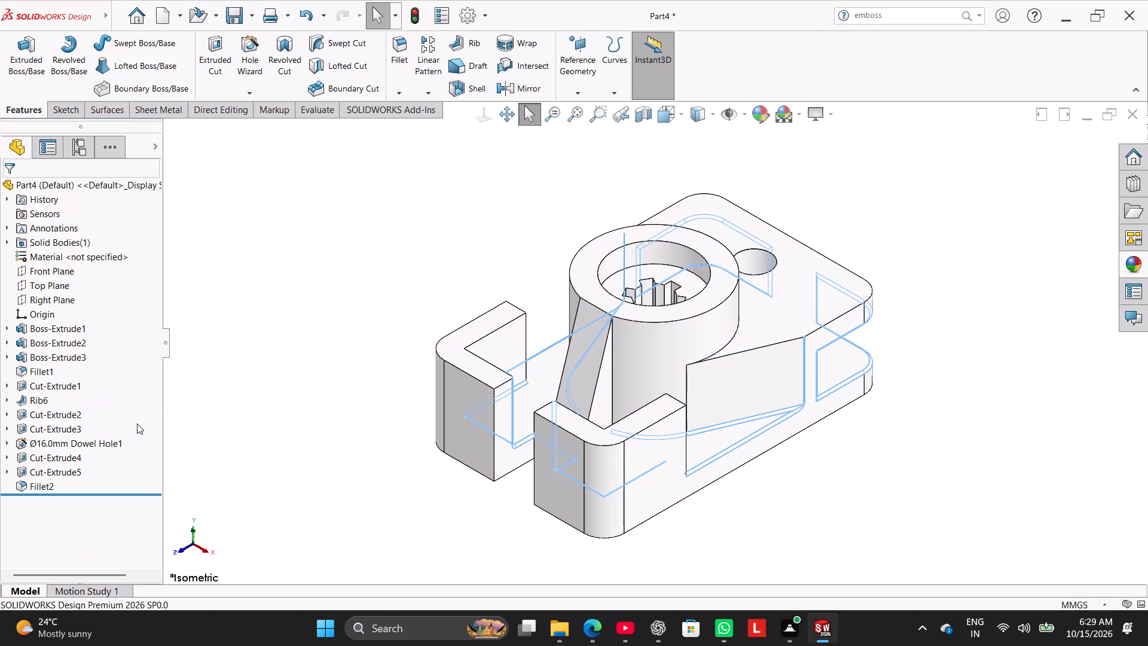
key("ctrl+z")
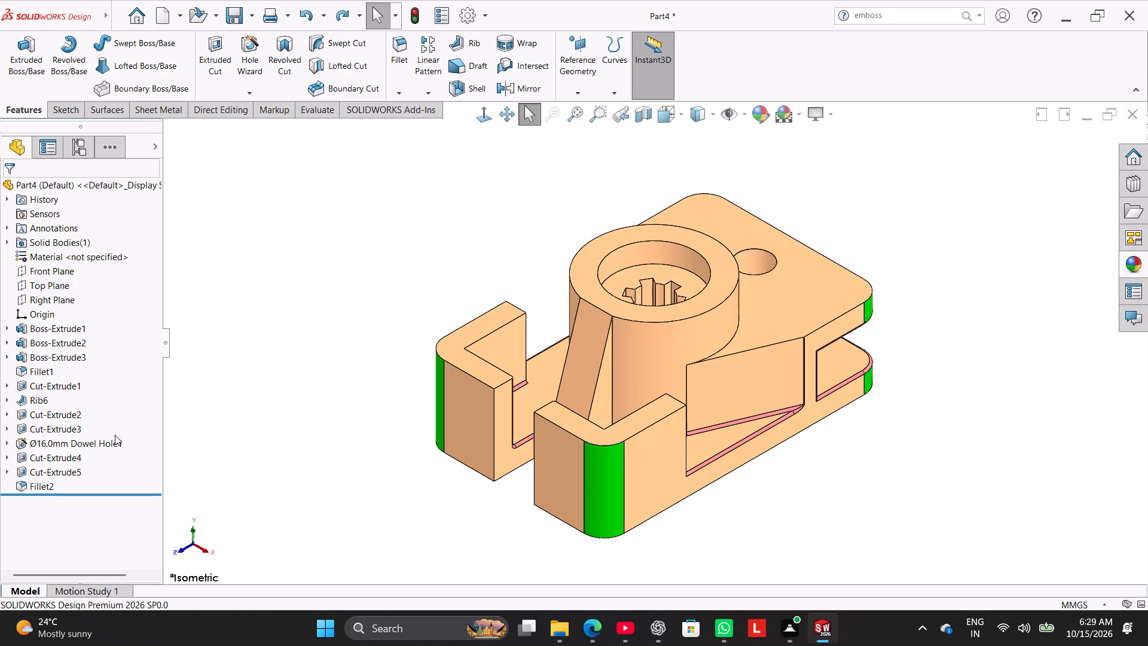
Recolour the 1 mm fillet feature from the standard red swatch, adjusting it to red 230, green 15 and blue 23.
right_click(48, 485)
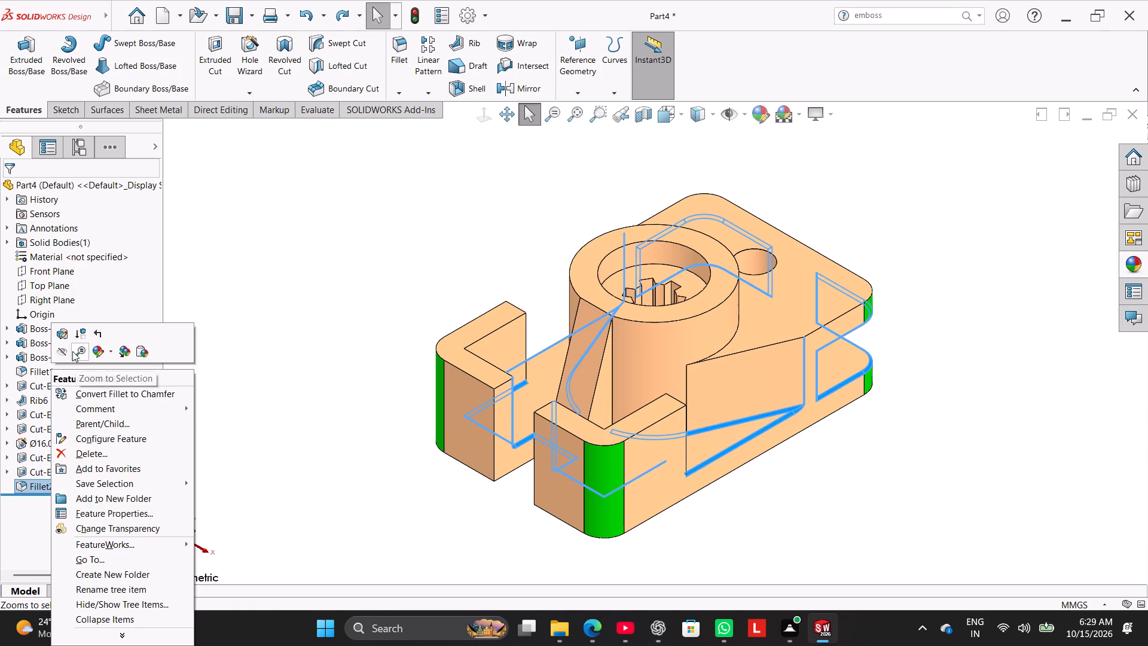
left_click(99, 351)
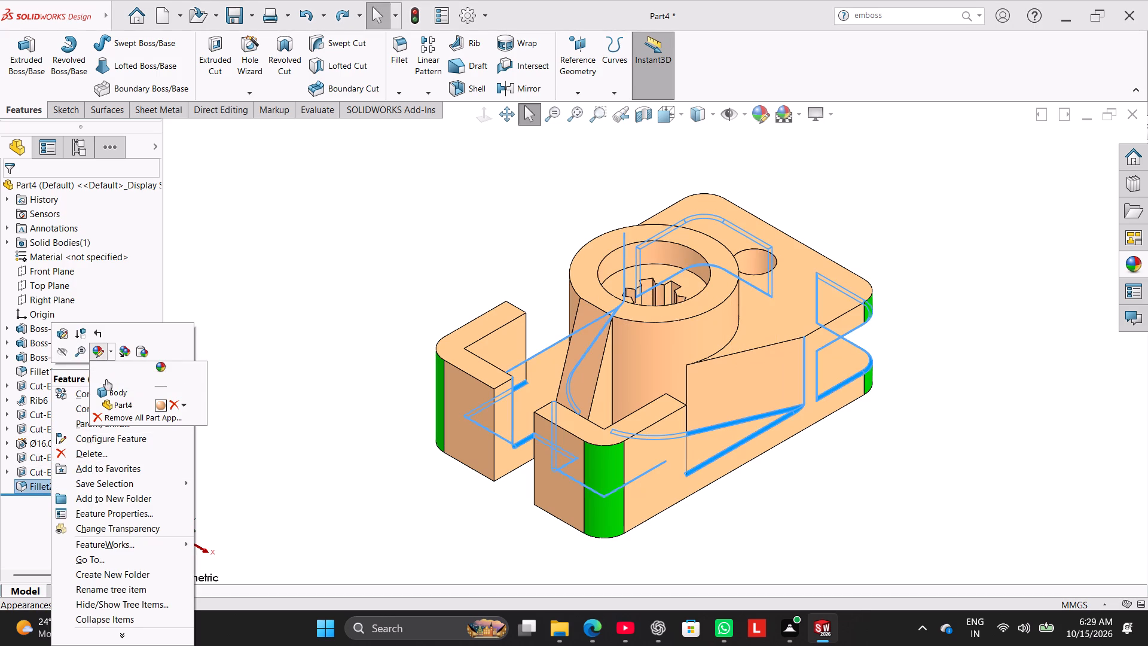
left_click(141, 384)
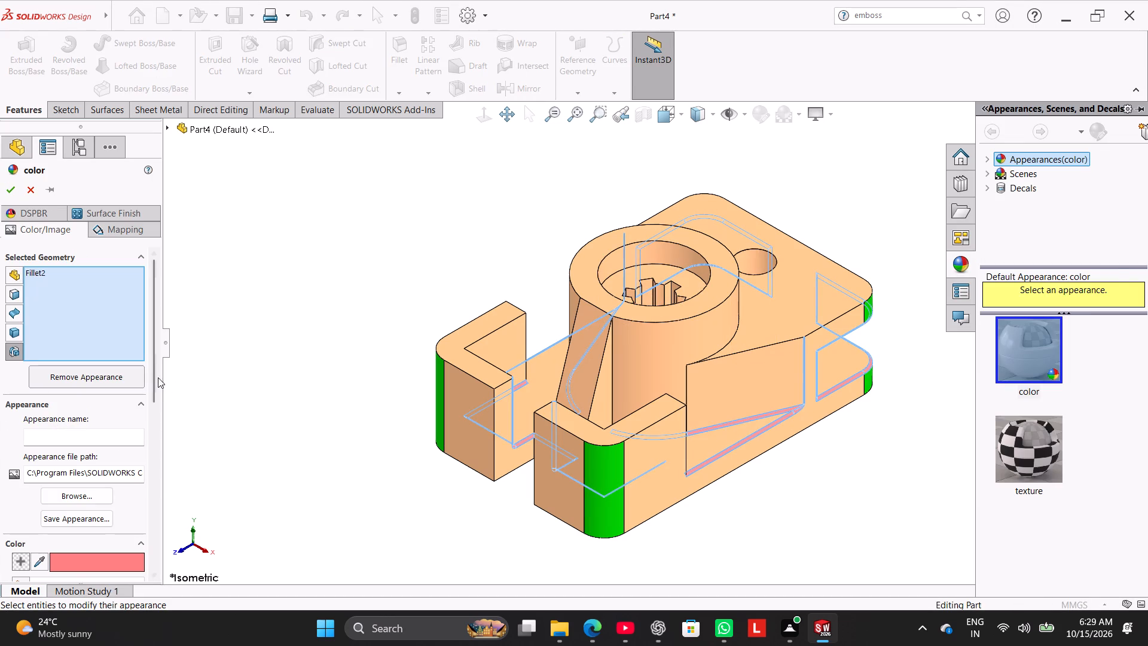
left_click_drag(154, 376, 146, 447)
left_click(46, 467)
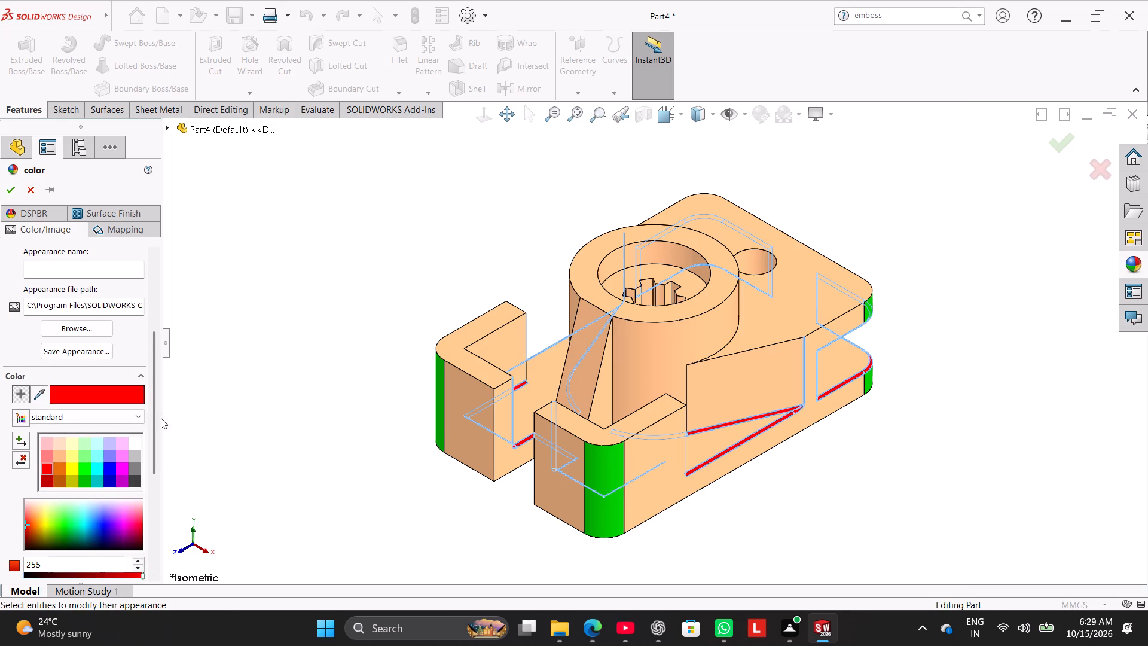
left_click_drag(157, 402, 147, 440)
left_click(132, 486)
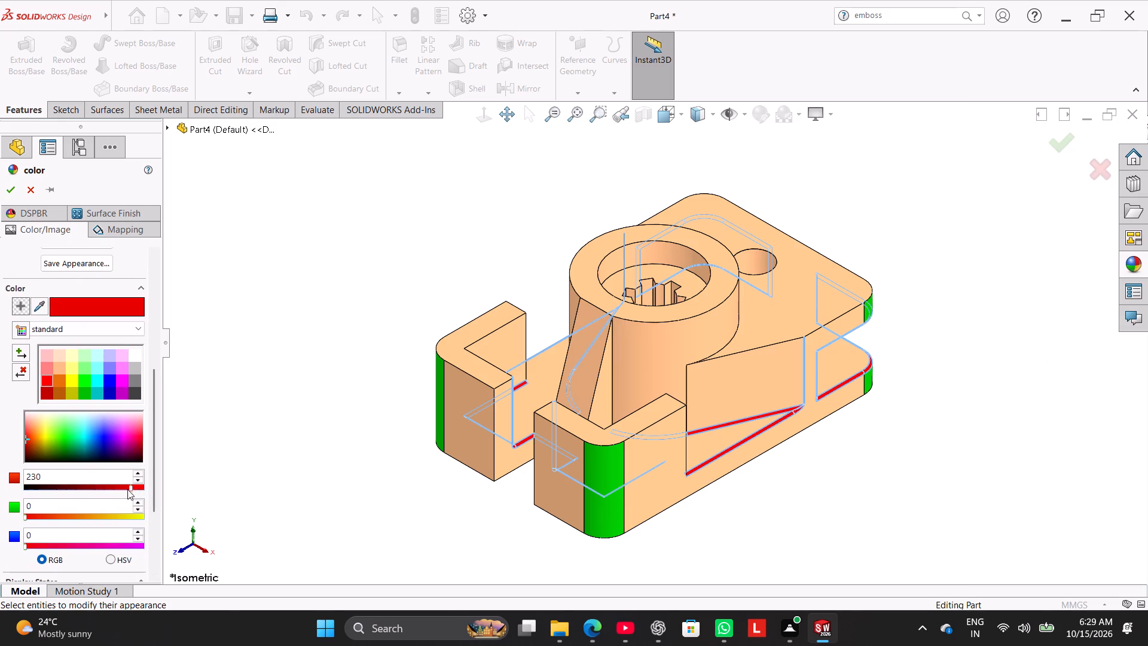
left_click(32, 517)
left_click(36, 547)
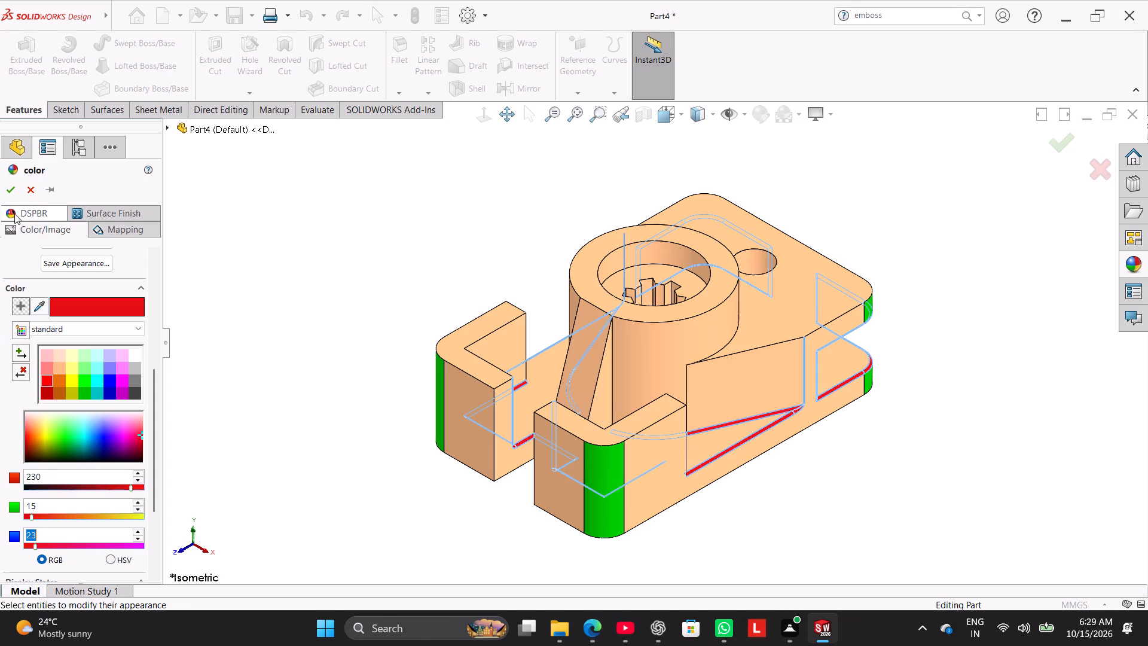
left_click(13, 197)
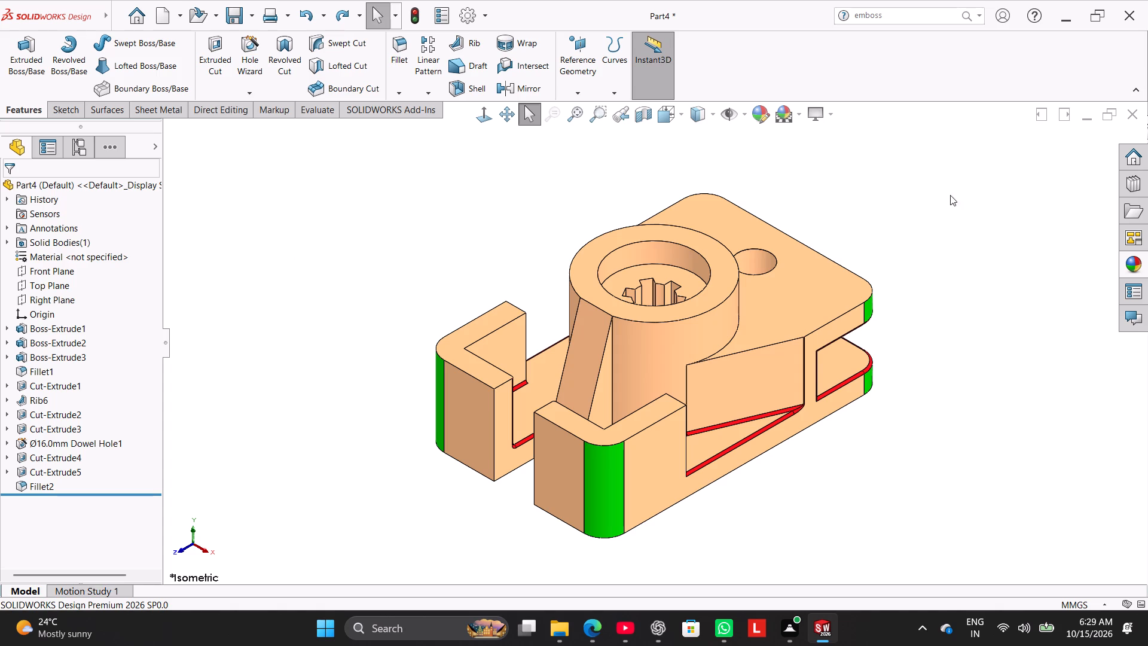
Examine the recoloured 1 mm fillets up close around the block, the plate's side notch and the U-wall.
middle_click_drag(966, 210, 928, 167)
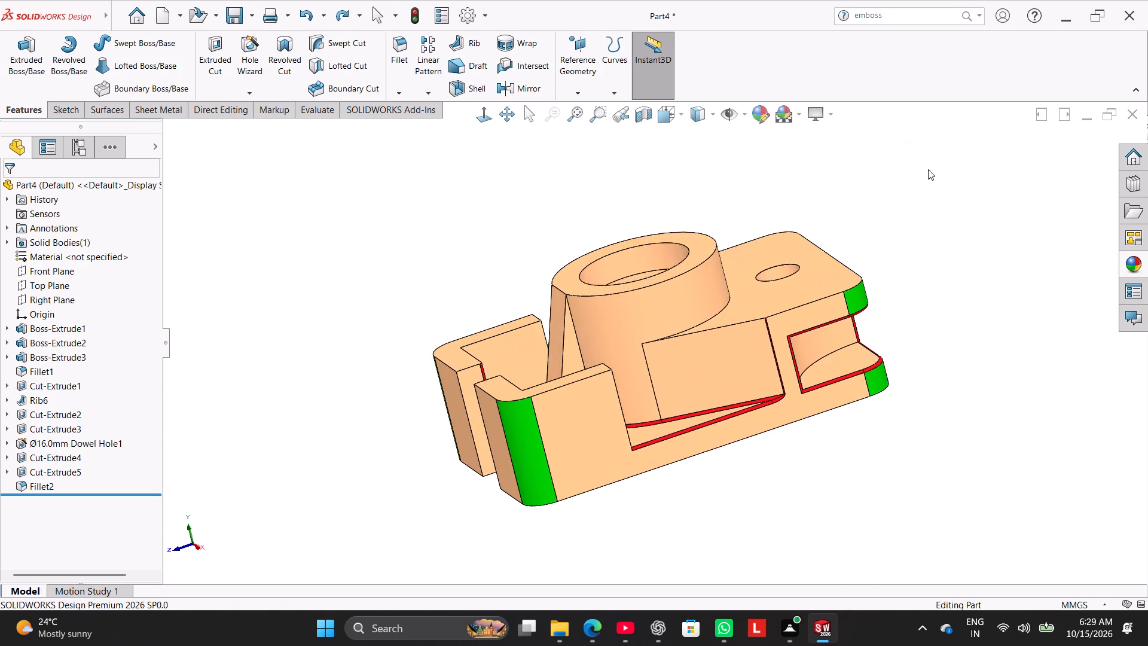
scroll(837, 330, "down", 6)
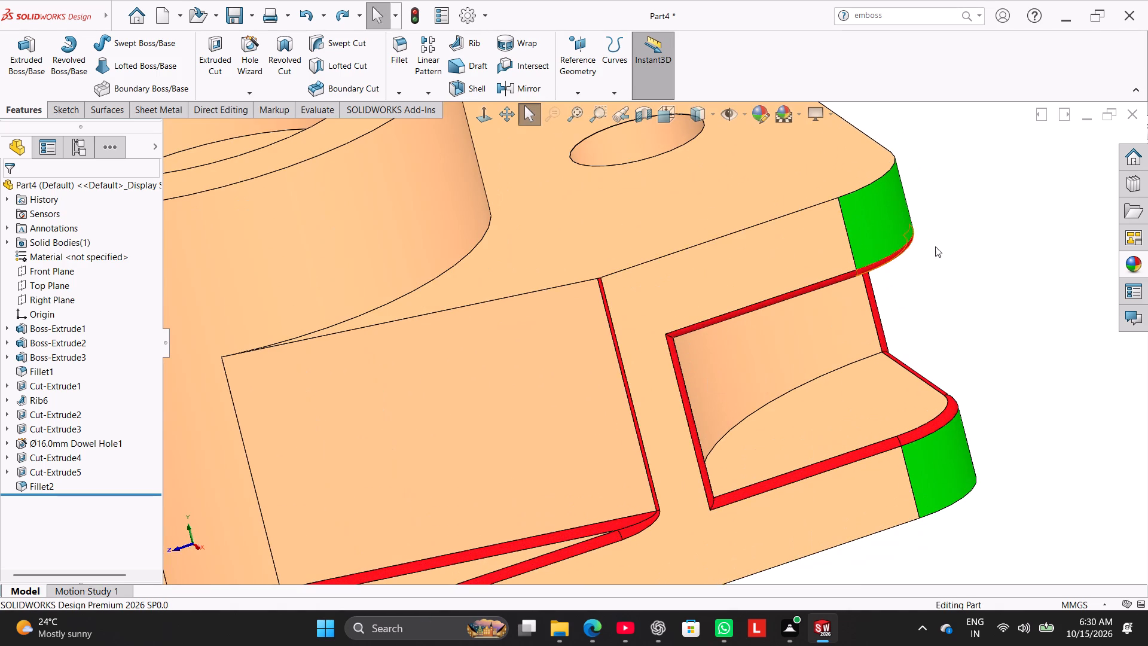
middle_click_drag(985, 245, 1010, 224)
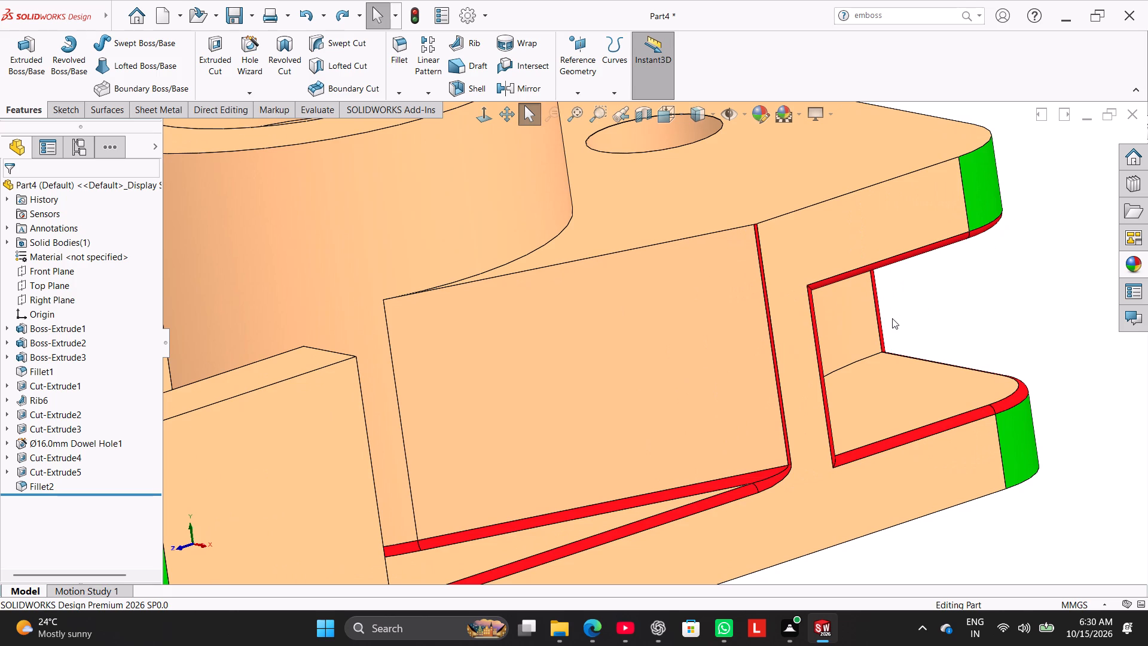
scroll(892, 318, "up", 9)
scroll(546, 361, "down", 3)
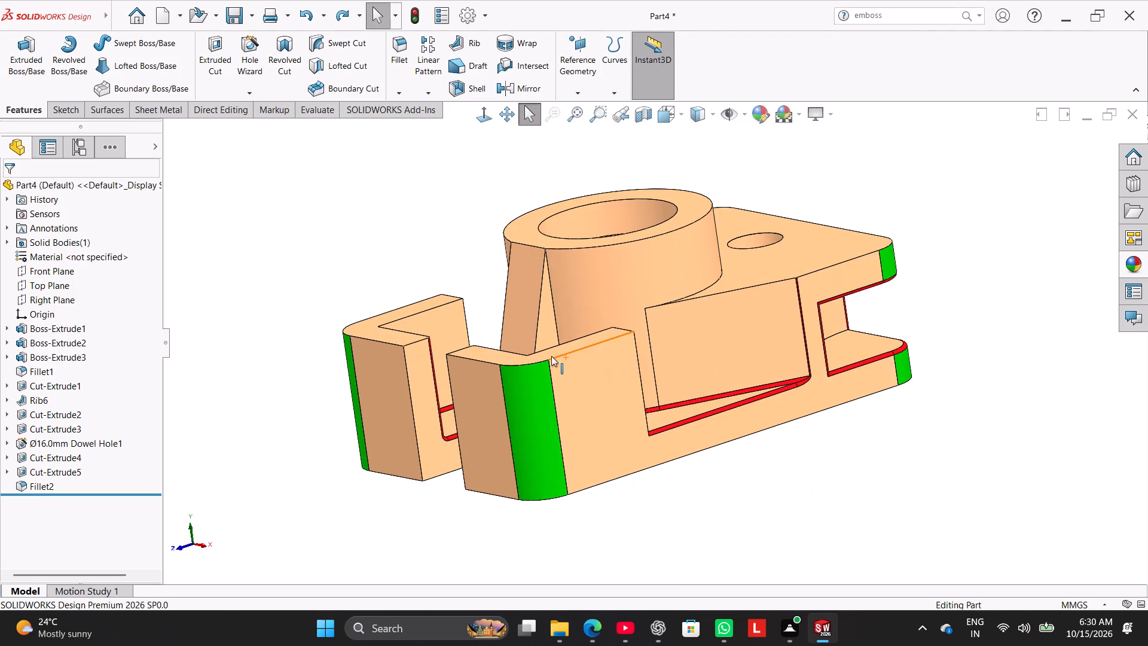
scroll(551, 356, "down", 3)
scroll(1000, 285, "down", 4)
middle_click_drag(850, 331, 860, 331)
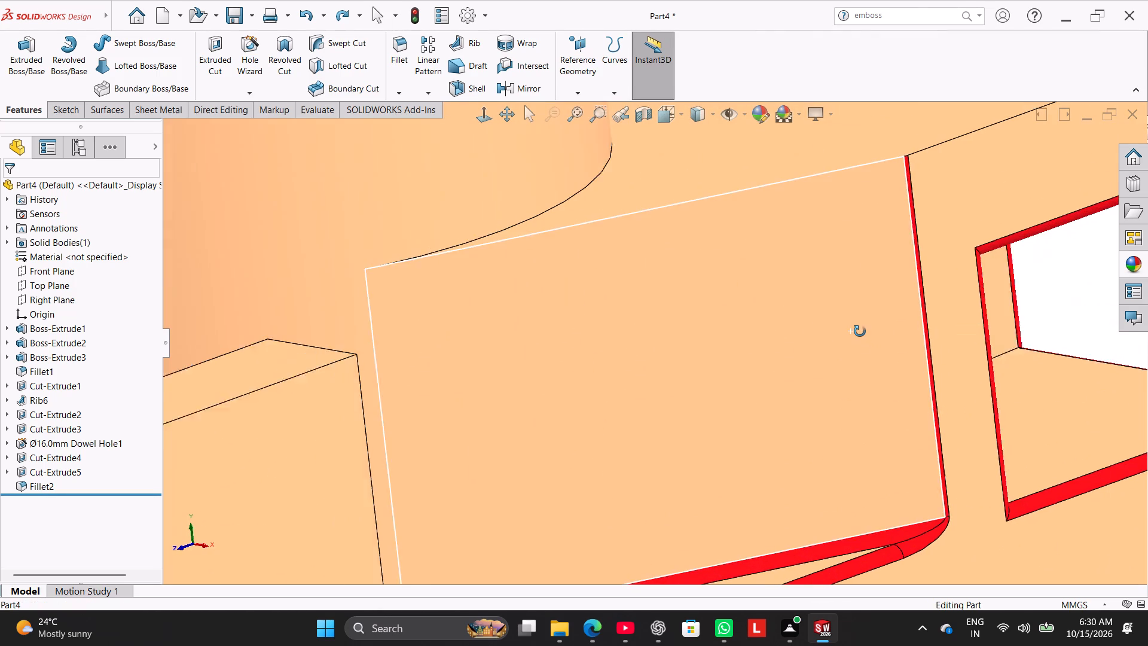
middle_click_drag(860, 331, 880, 331)
scroll(912, 297, "down", 7)
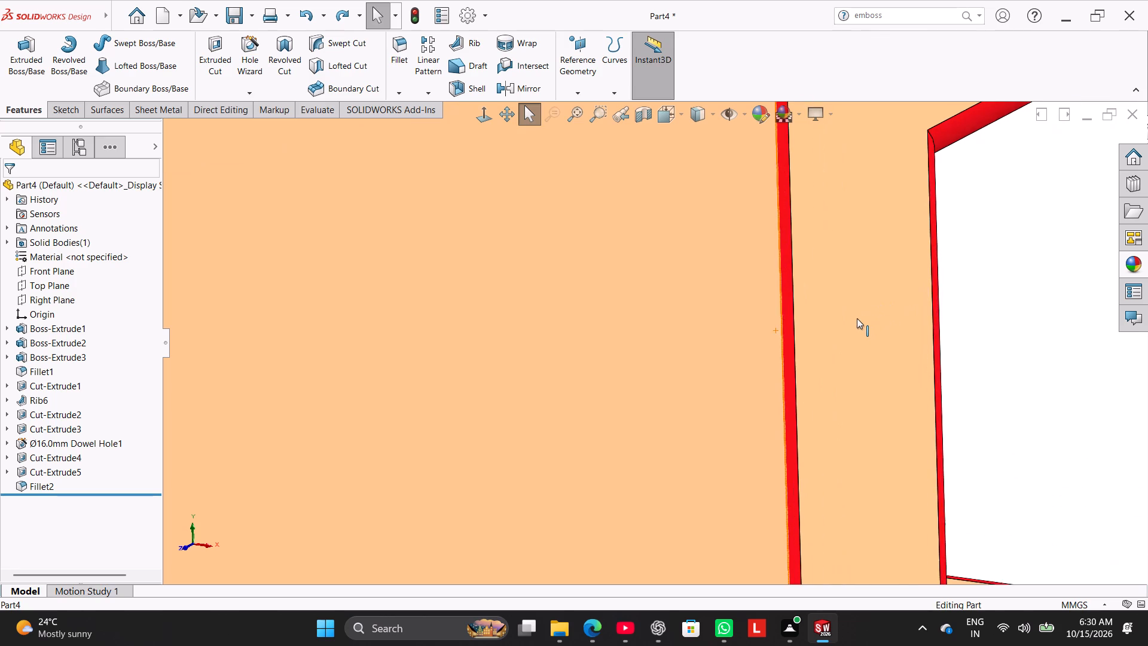
scroll(853, 318, "up", 14)
right_click_drag(804, 319, 918, 263)
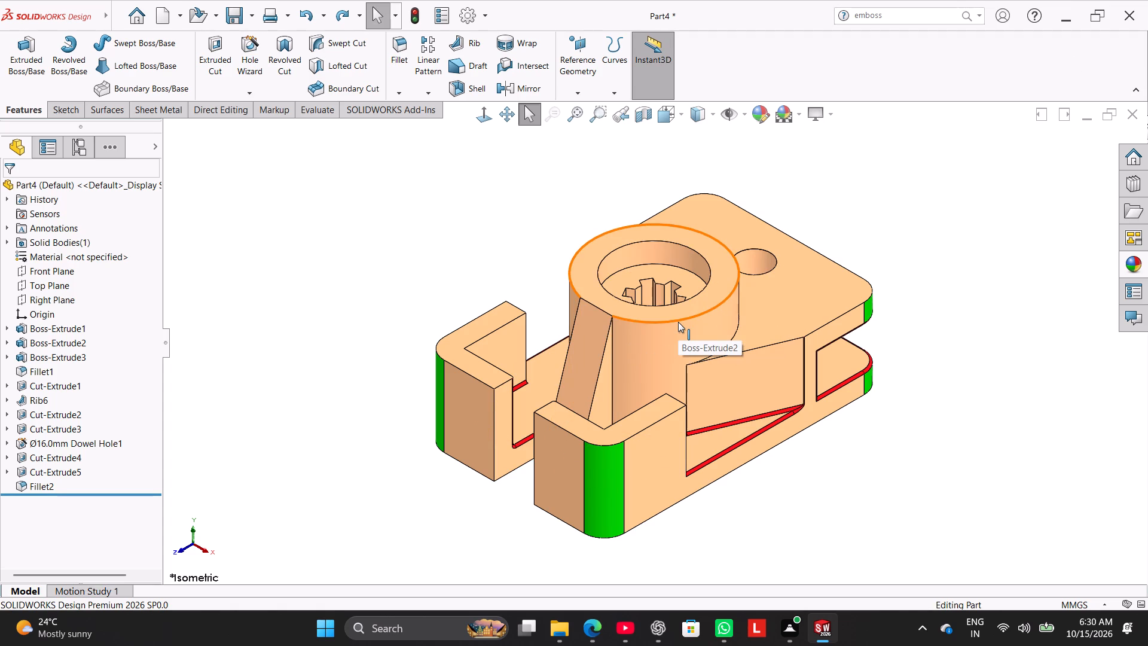
Select the flat side and end faces of all the key slots in the keyed hole inside the cylinder.
left_click(60, 471)
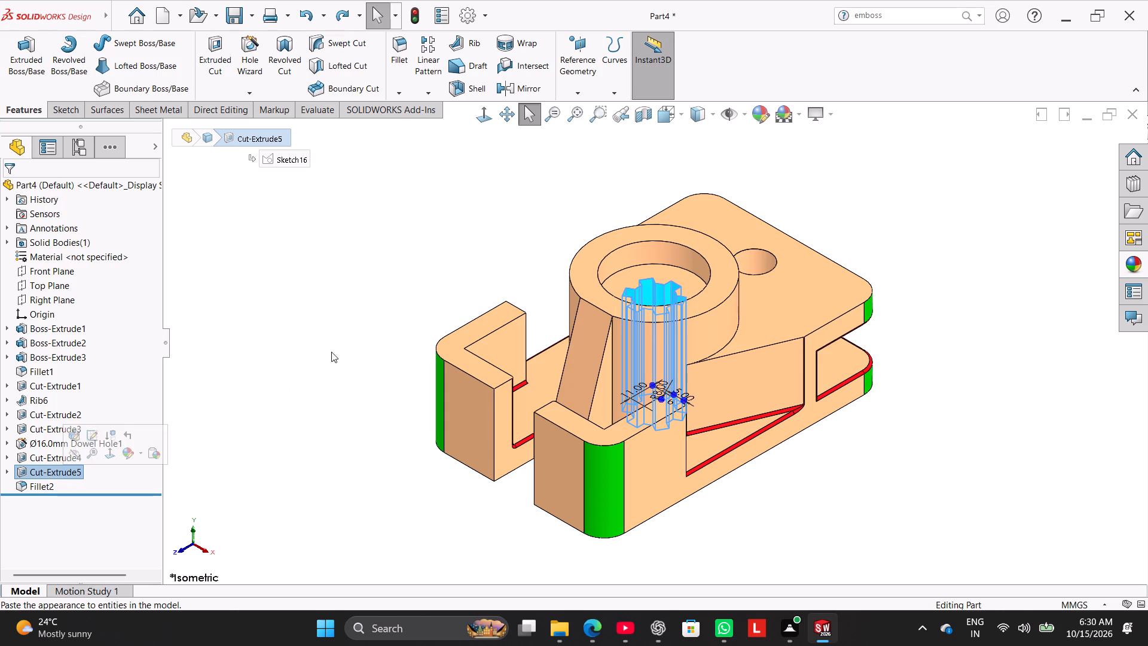
left_click(340, 337)
scroll(698, 294, "down", 3)
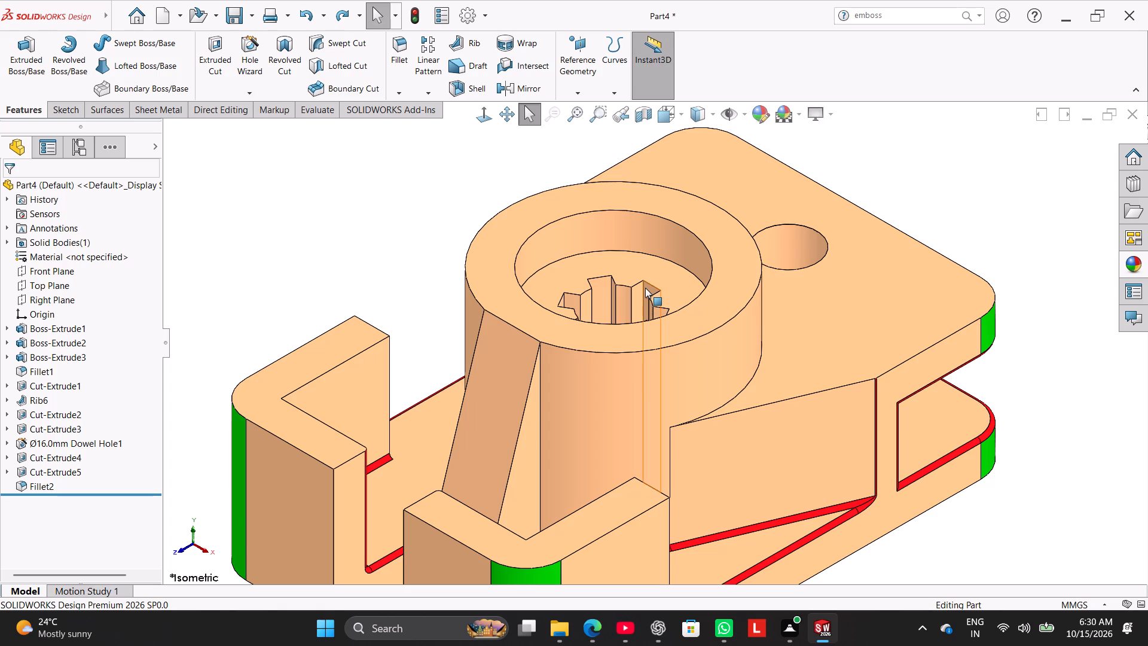
left_click(645, 288, "ctrl")
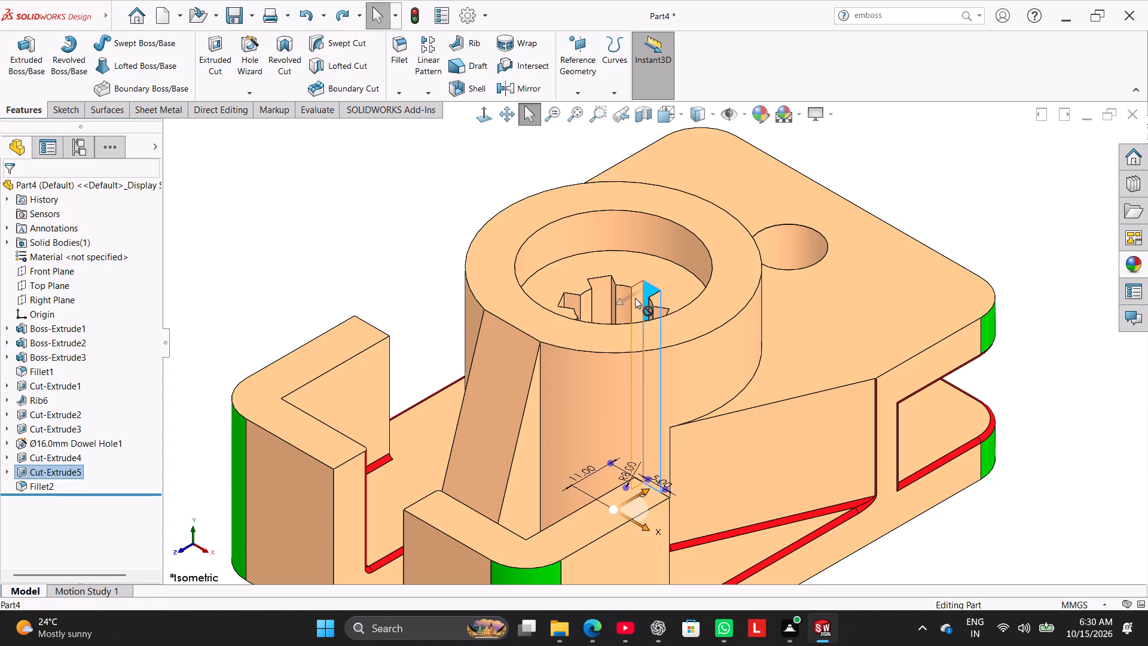
left_click(635, 298, "ctrl")
middle_click_drag(369, 240, 374, 300)
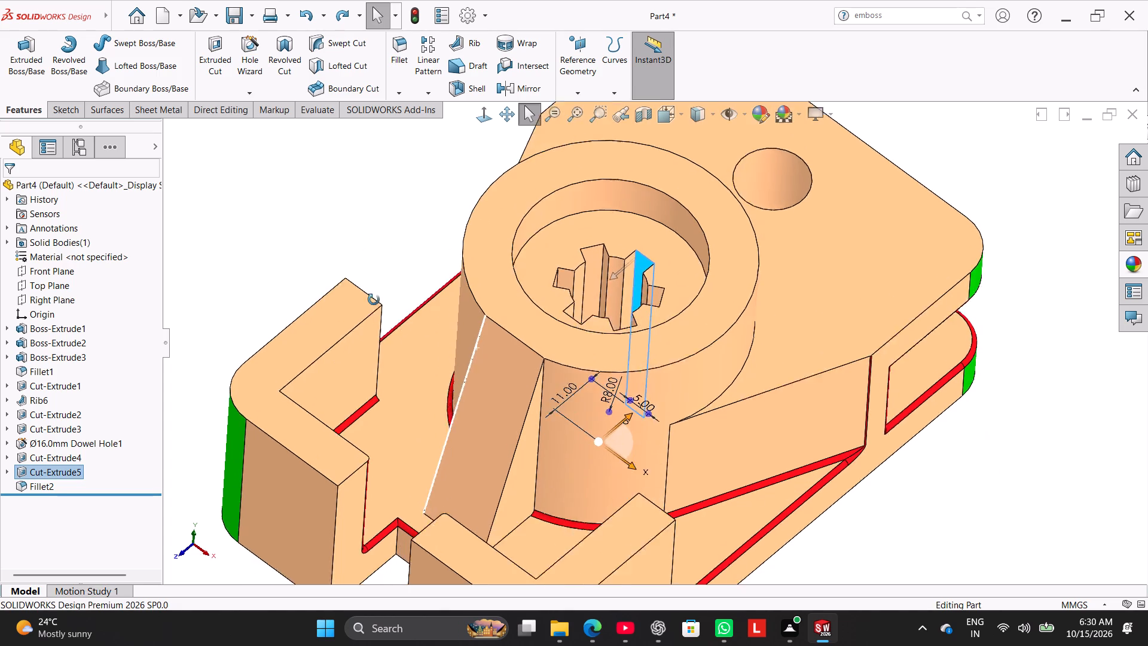
middle_click_drag(374, 300, 398, 358)
scroll(600, 270, "down", 6)
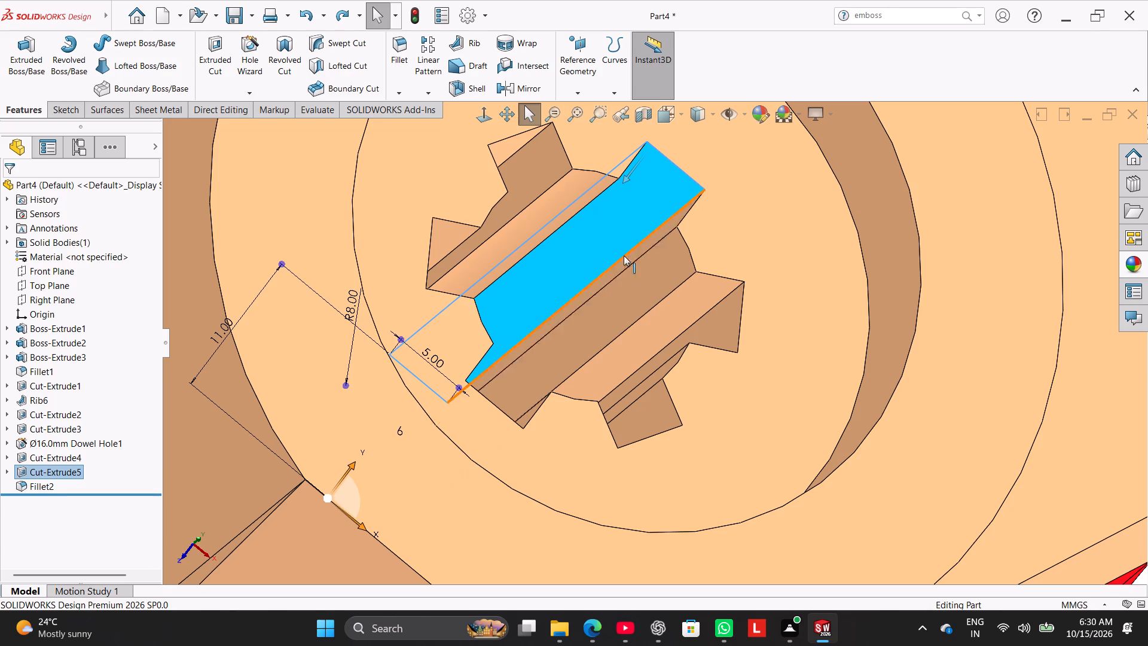
scroll(763, 285, "up", 8)
middle_click_drag(875, 331, 892, 374)
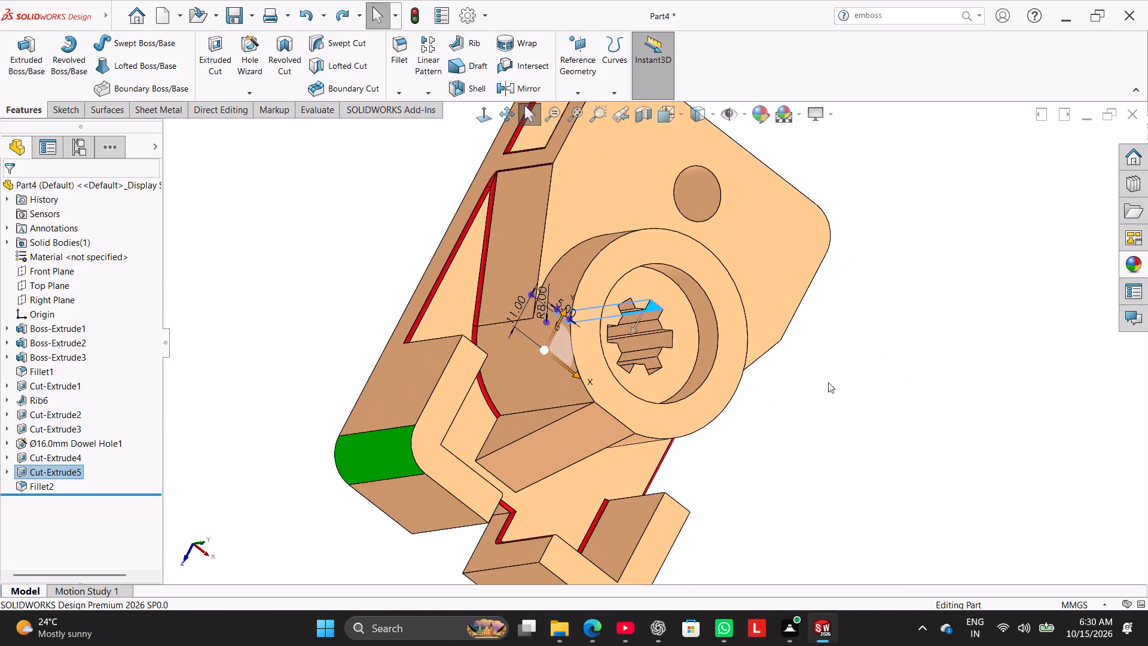
left_click(654, 314, "ctrl")
middle_click_drag(890, 398, 809, 312, "ctrl")
middle_click_drag(835, 351, 750, 253)
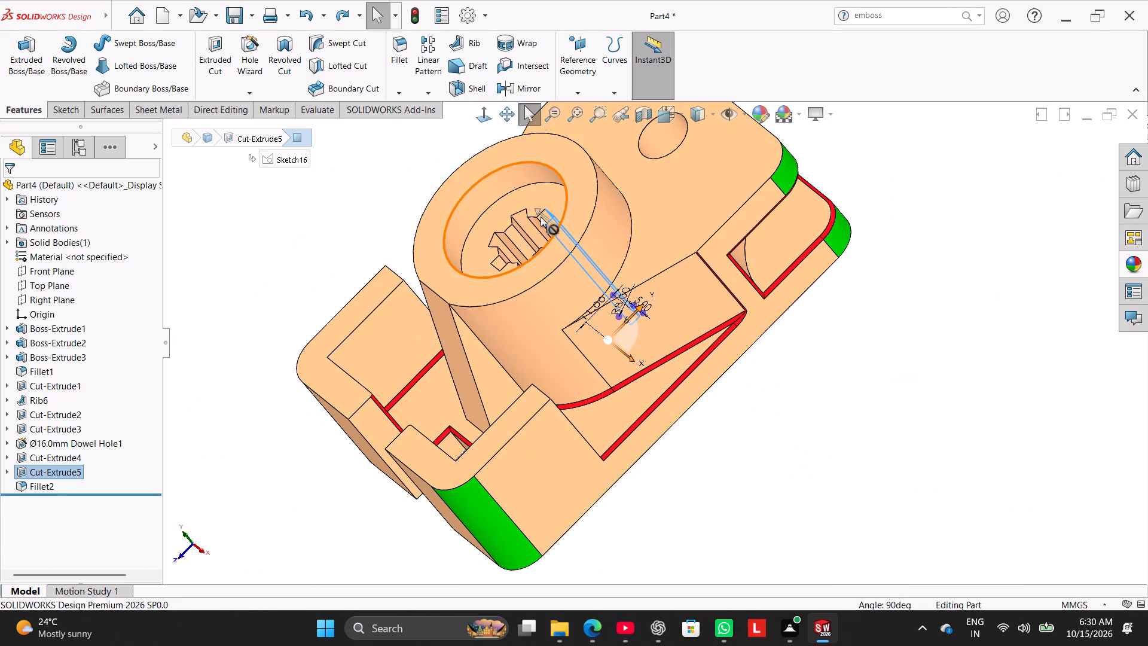
left_click(544, 218)
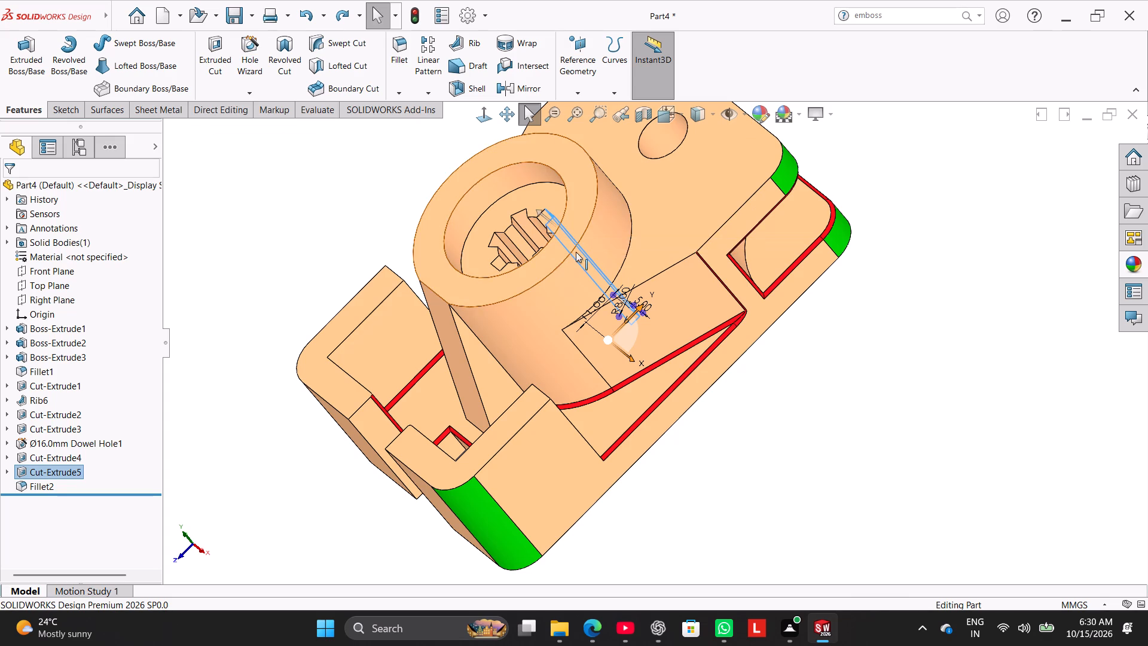
middle_click_drag(801, 342, 831, 374)
scroll(517, 219, "down", 5)
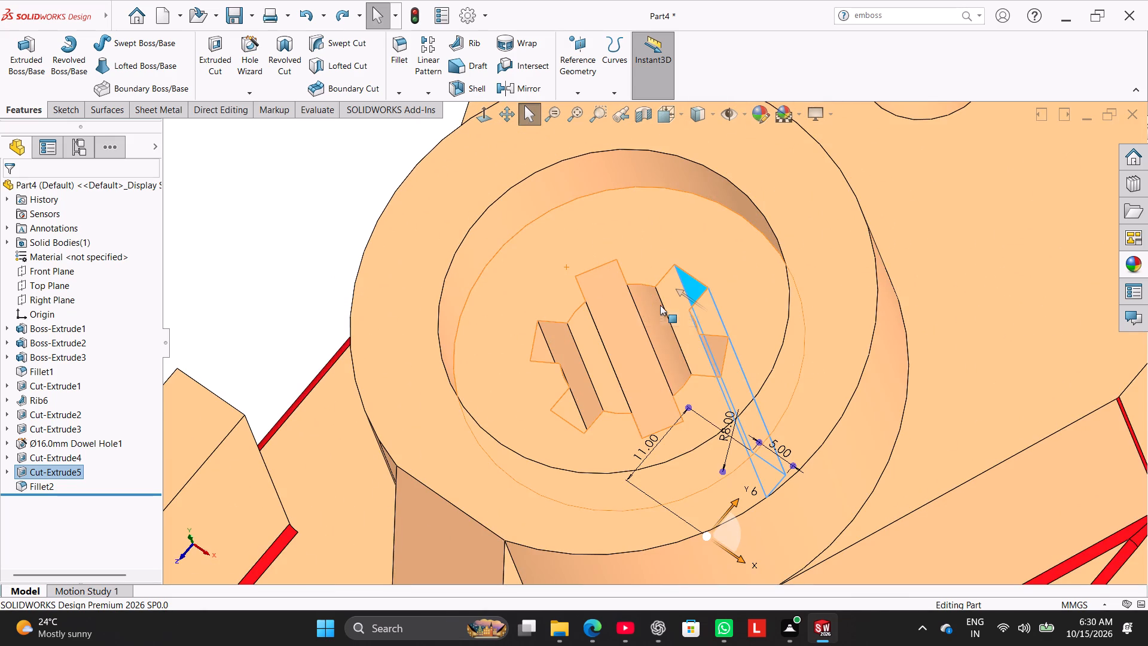
left_click(670, 308, "ctrl")
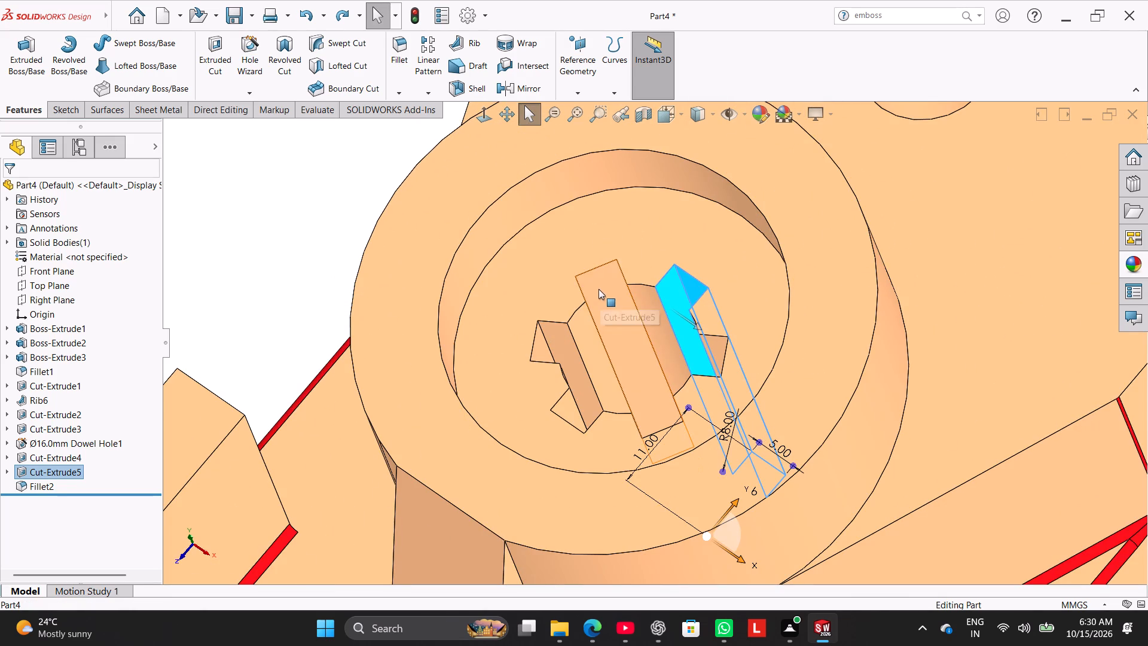
left_click(599, 289, "ctrl")
left_click(554, 338, "ctrl")
left_click(539, 349, "ctrl")
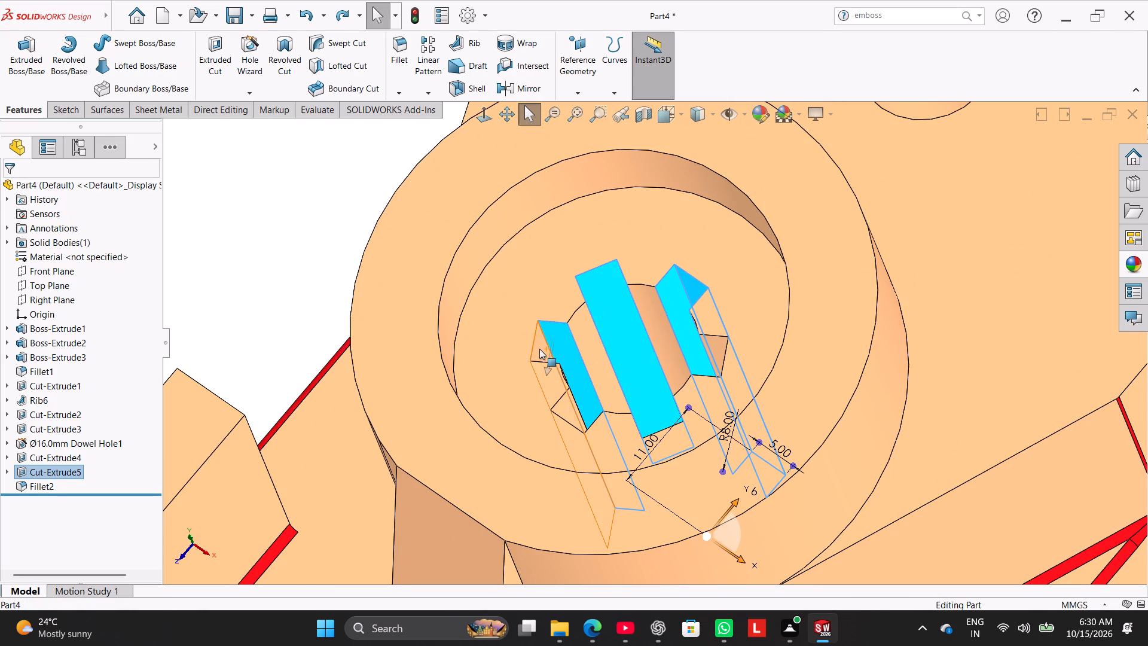
left_click(567, 410, "ctrl")
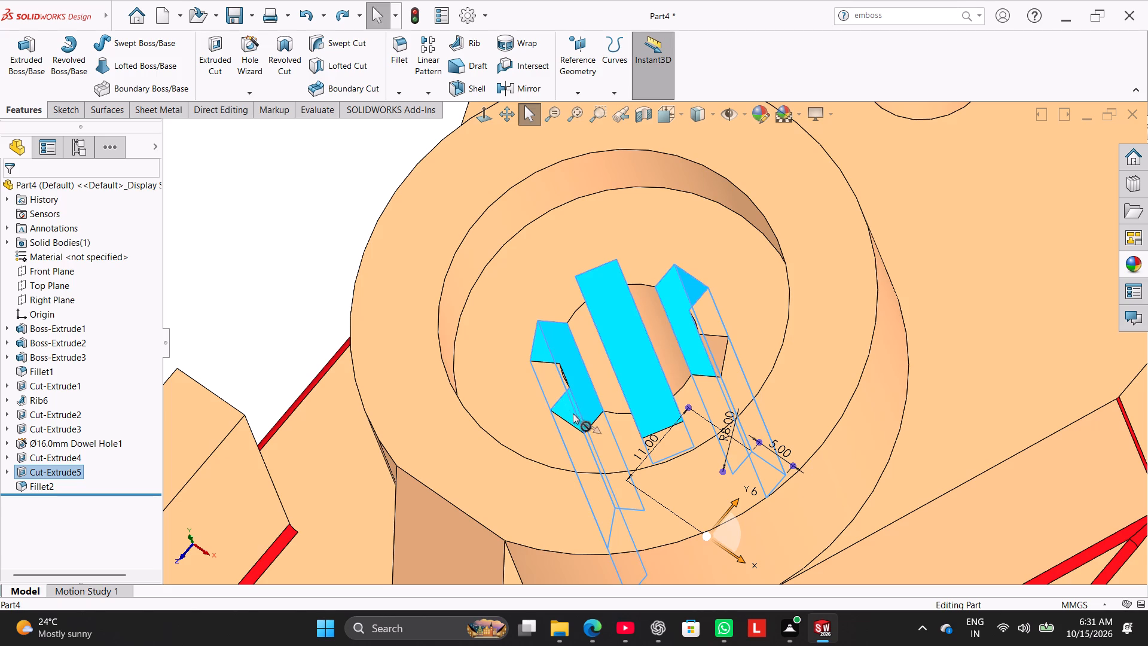
left_click(710, 346, "ctrl")
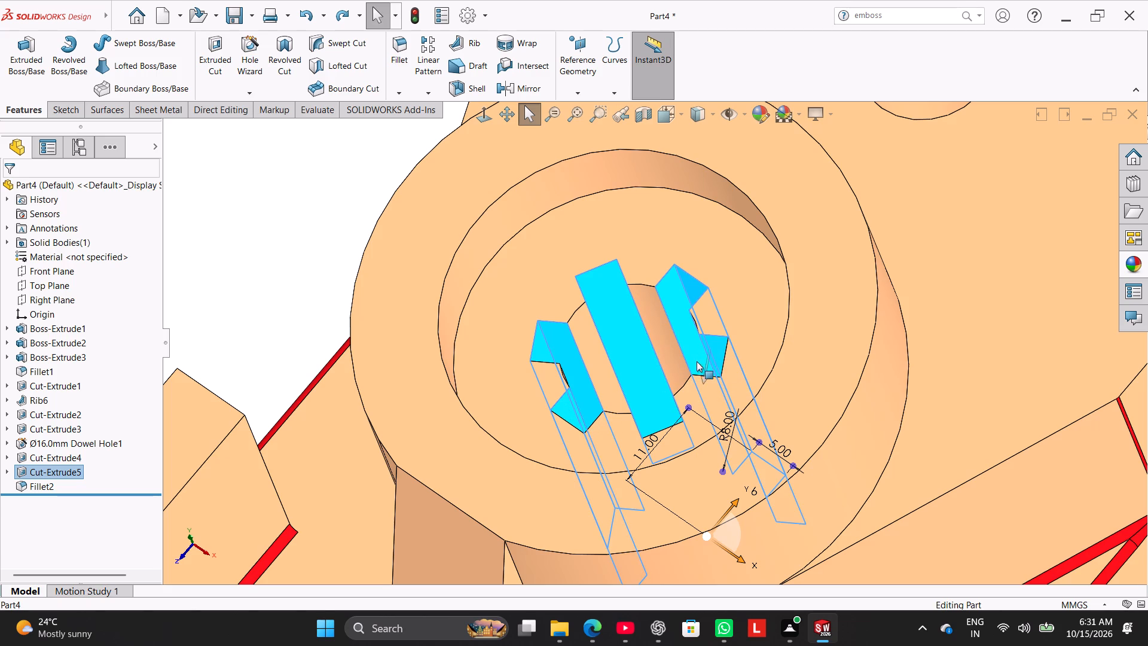
middle_click_drag(323, 229, 363, 304)
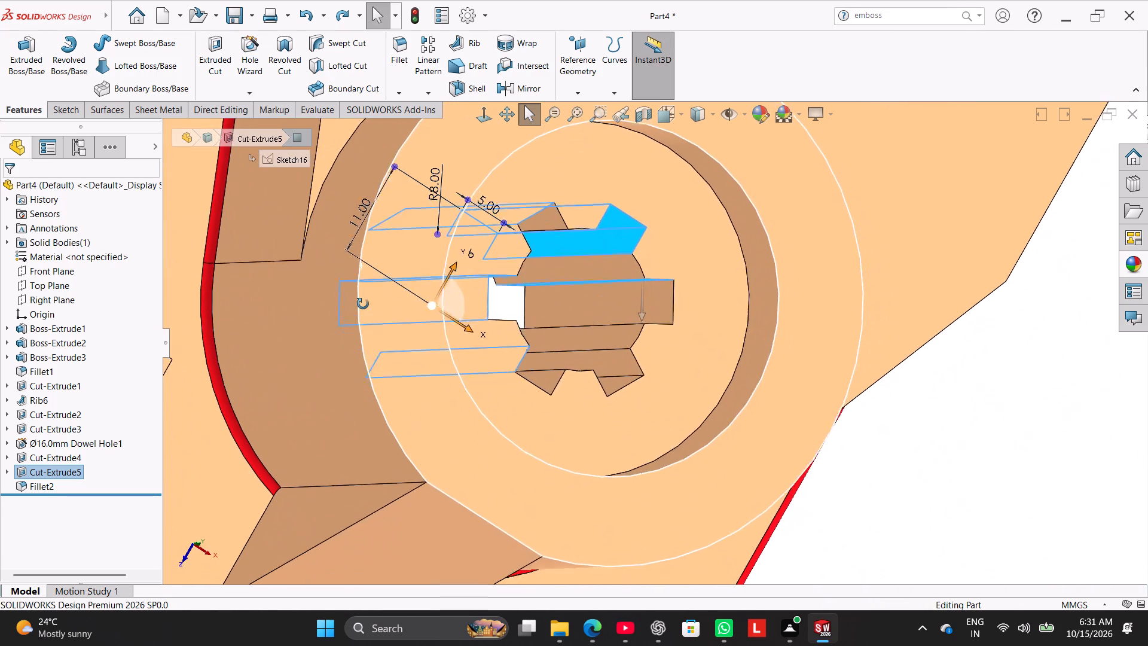
middle_click_drag(363, 304, 363, 312)
left_click(653, 292, "ctrl")
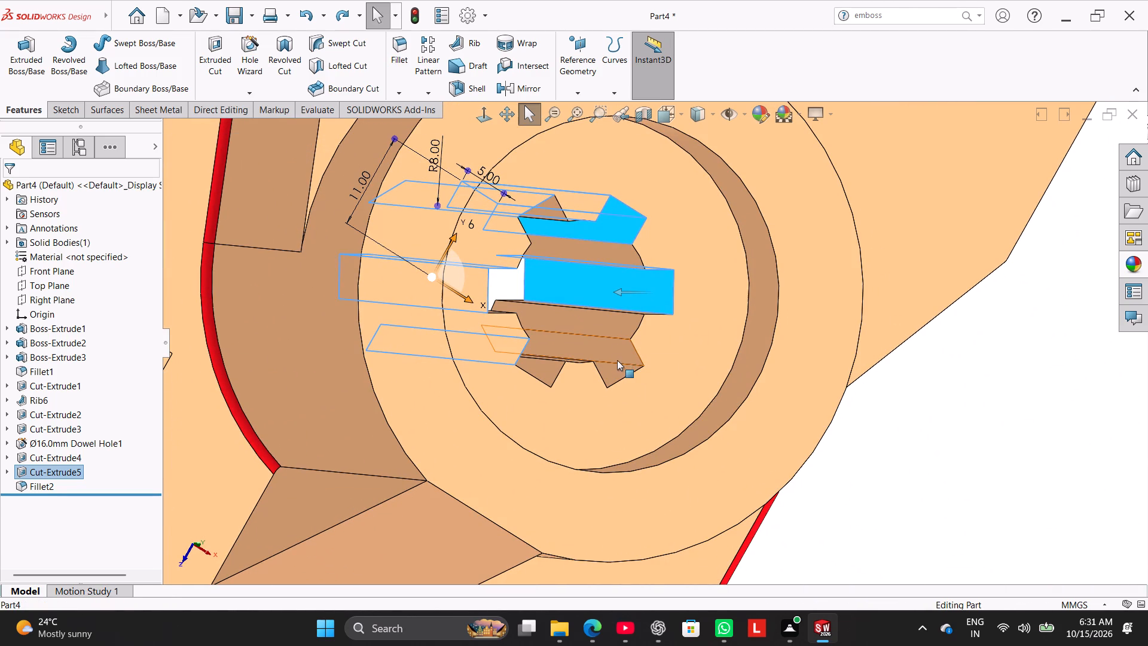
left_click(621, 354, "ctrl")
left_click(615, 371, "ctrl")
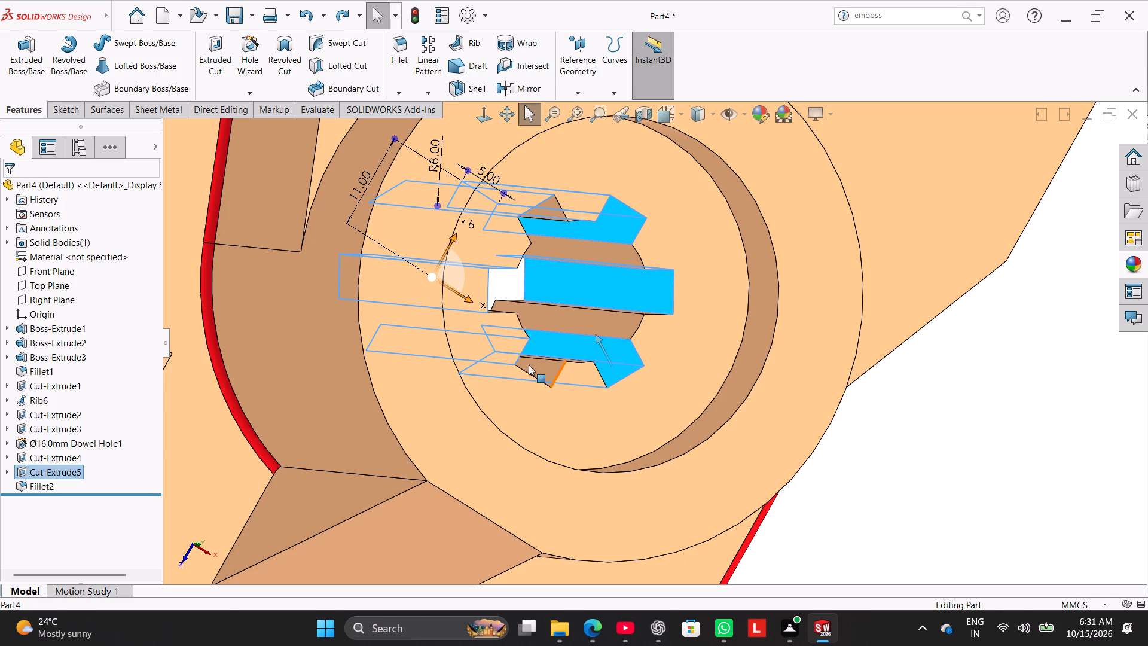
left_click(543, 368, "ctrl")
middle_click_drag(883, 445, 844, 407)
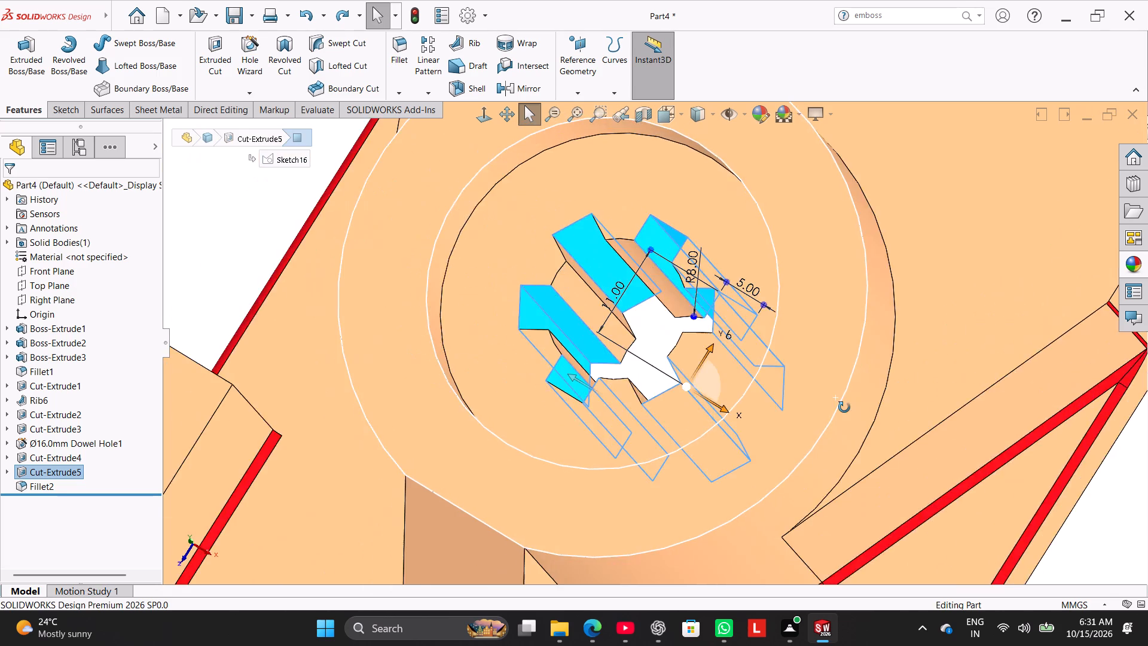
middle_click_drag(844, 407, 797, 410)
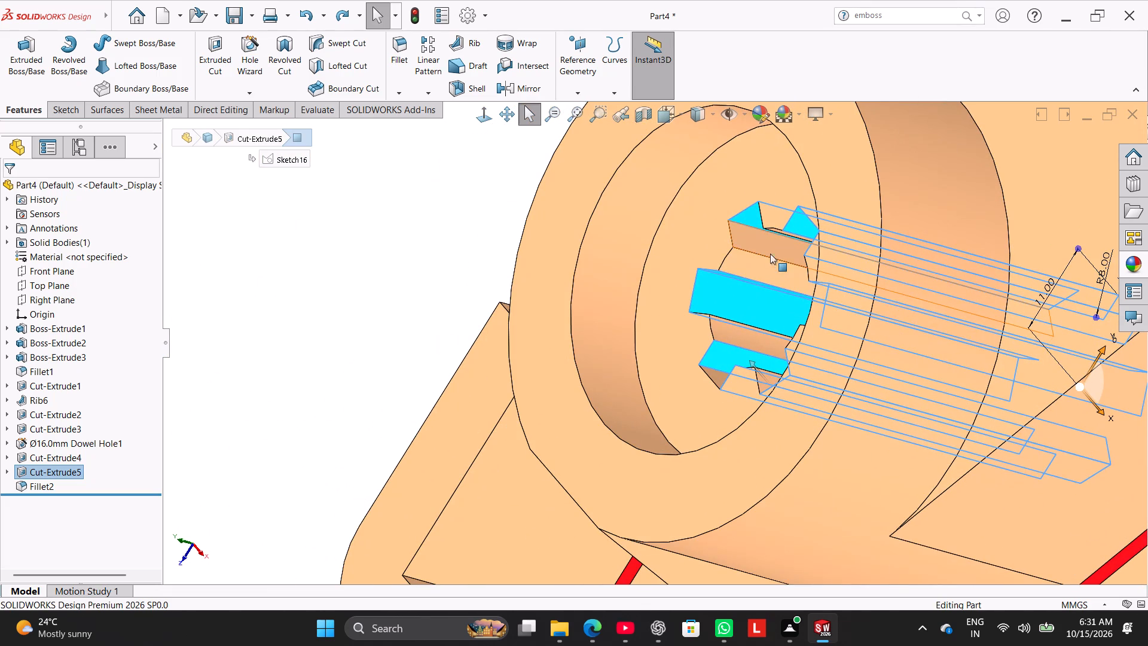
left_click(762, 247, "ctrl")
middle_click_drag(357, 294, 427, 261)
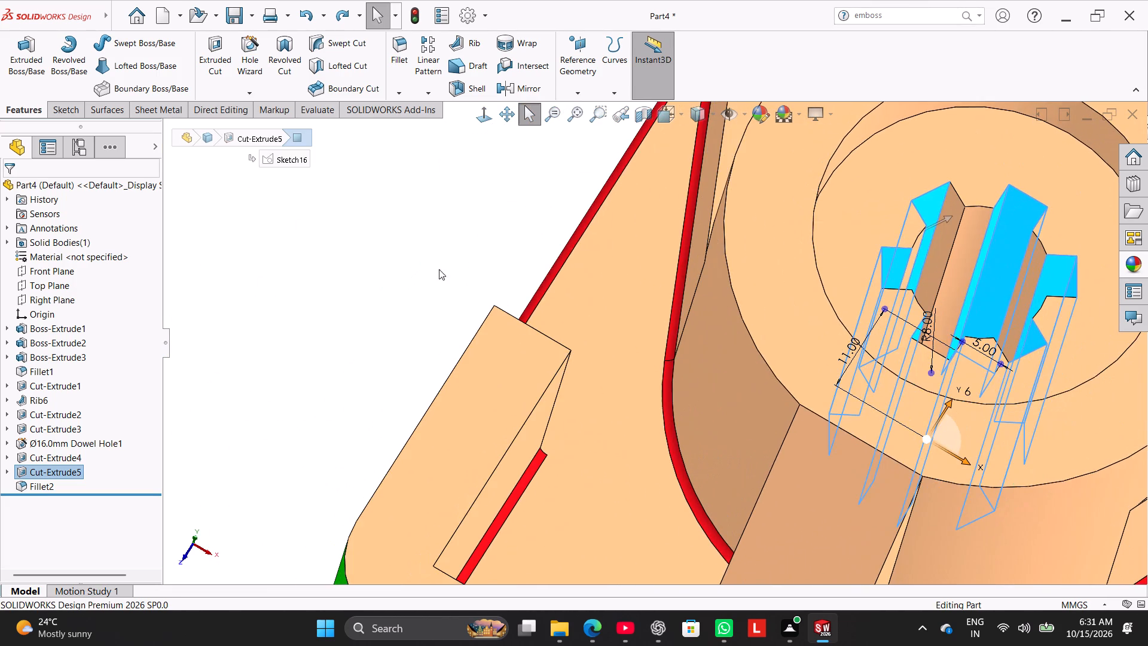
left_click(935, 248, "ctrl")
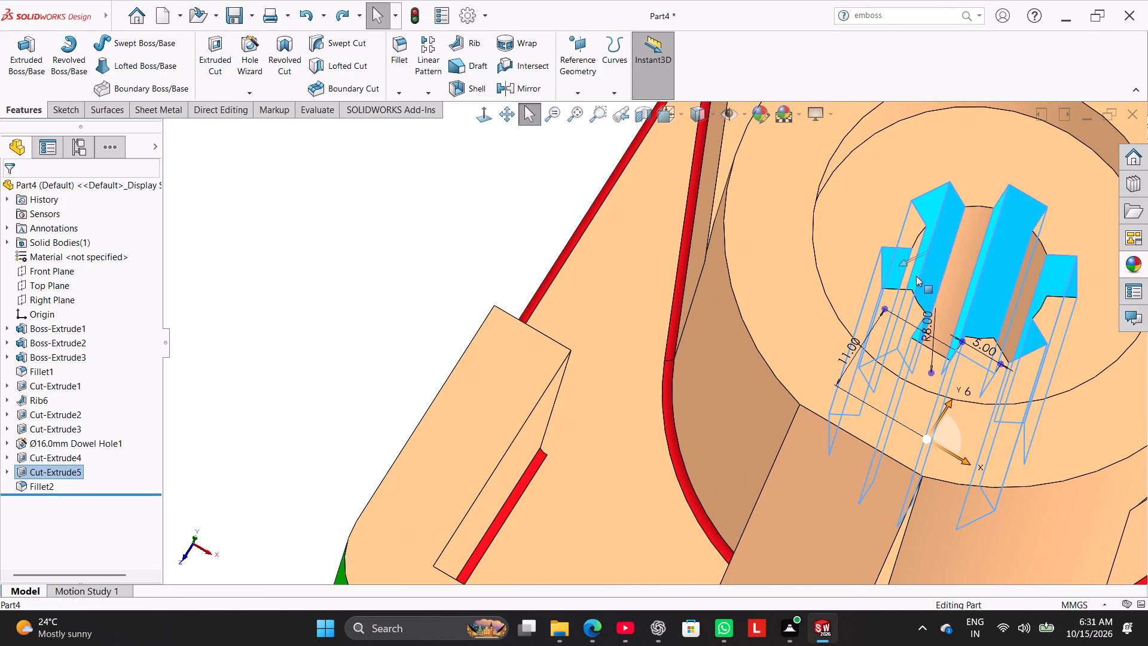
Add the remaining key-slot faces of the keyed hole inside the cylinder to the selection, checking it from all sides.
middle_click_drag(518, 224, 538, 235)
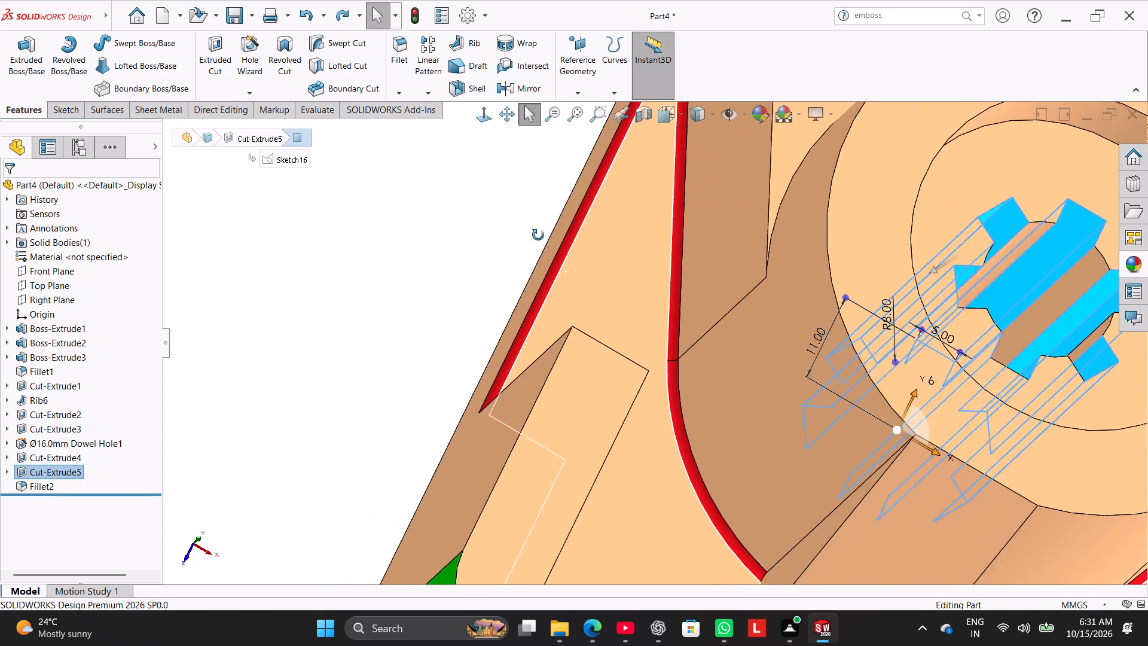
middle_click_drag(538, 235, 436, 321)
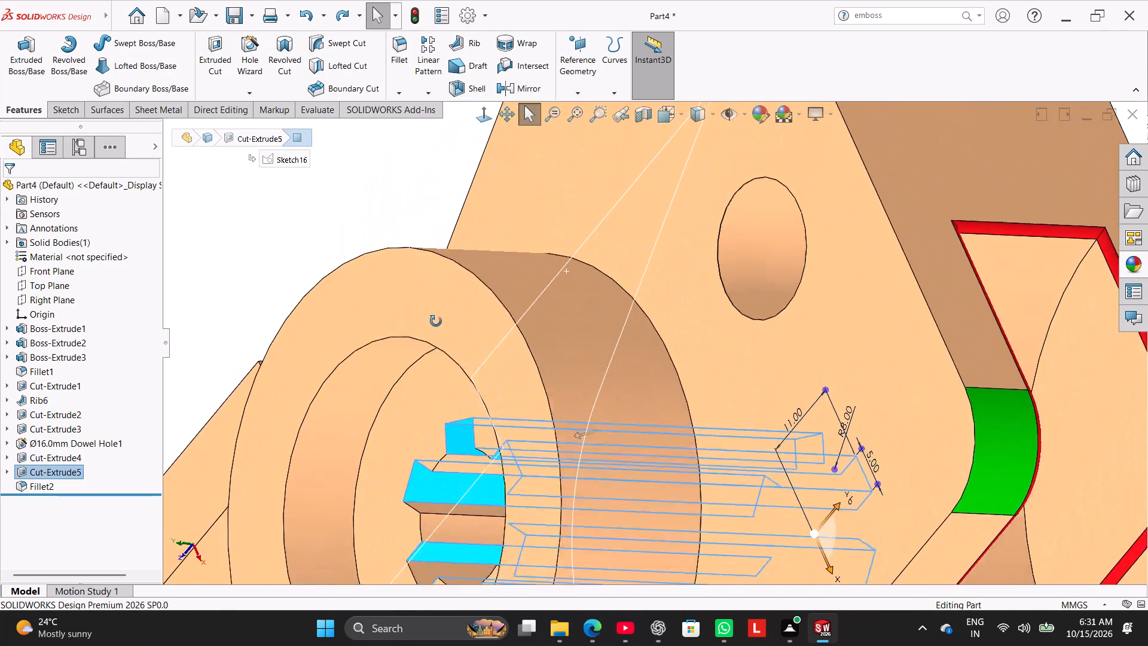
middle_click_drag(436, 321, 435, 334)
left_click(427, 553, "ctrl")
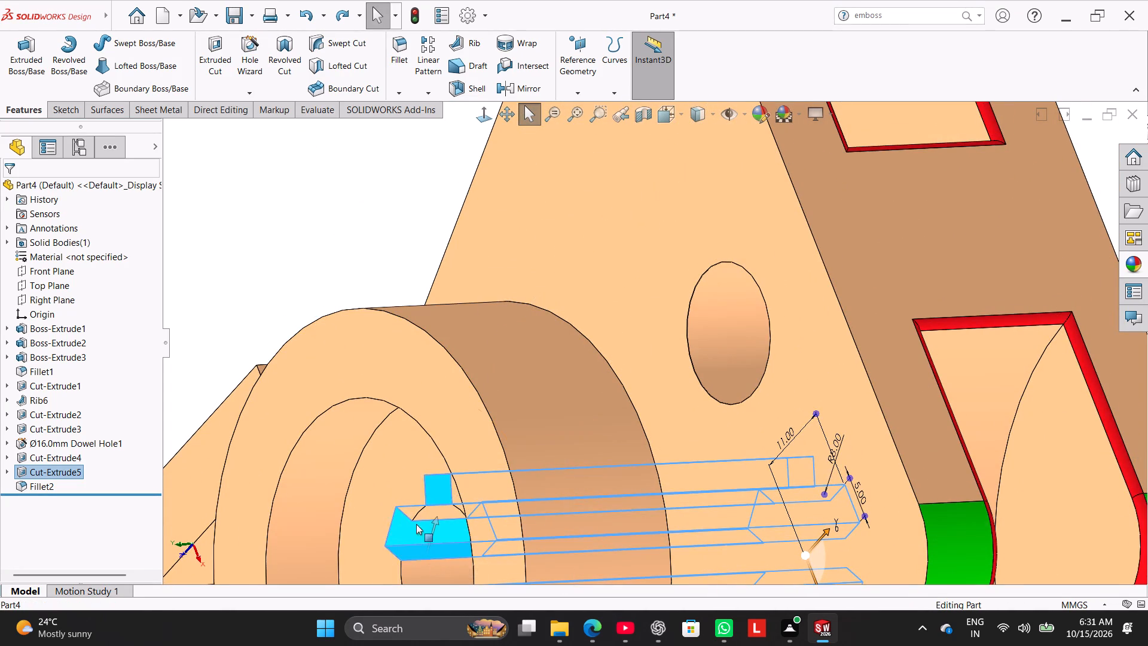
scroll(403, 400, "up", 5)
middle_click_drag(468, 303, 479, 363)
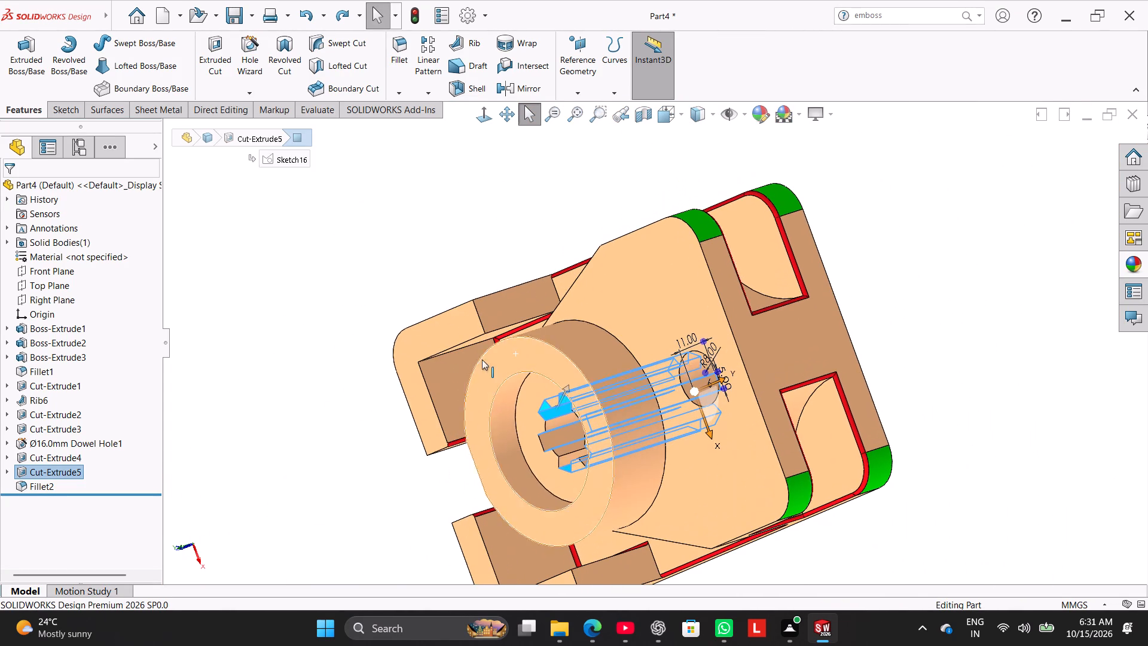
left_click(549, 438, "ctrl")
middle_click_drag(384, 462, 384, 358)
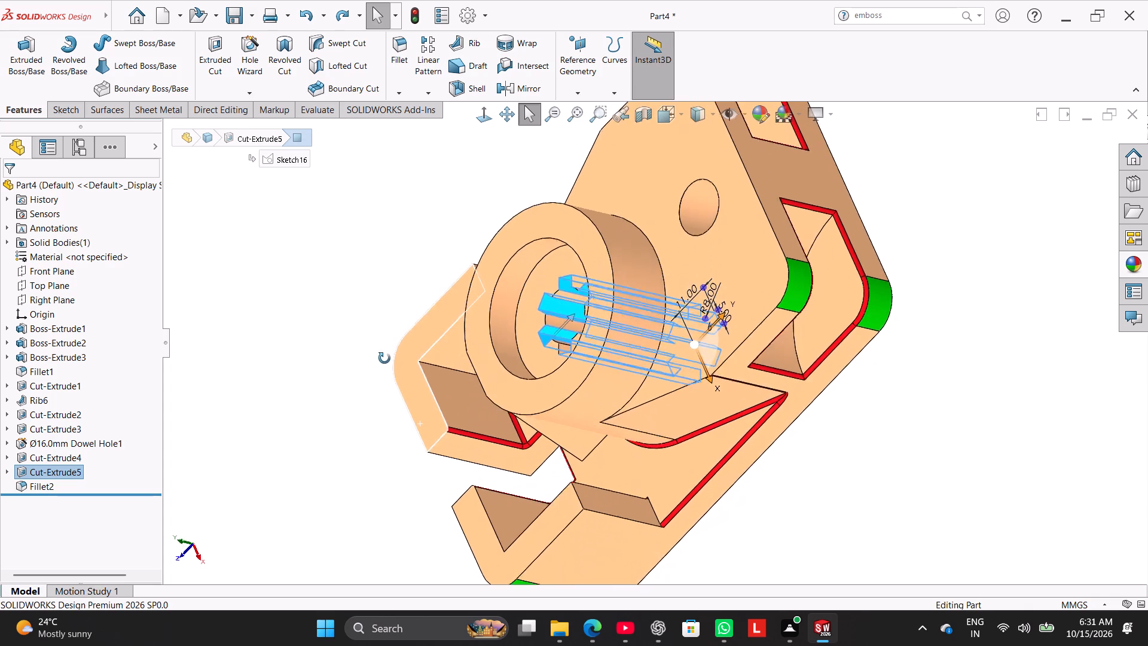
middle_click_drag(384, 358, 413, 438)
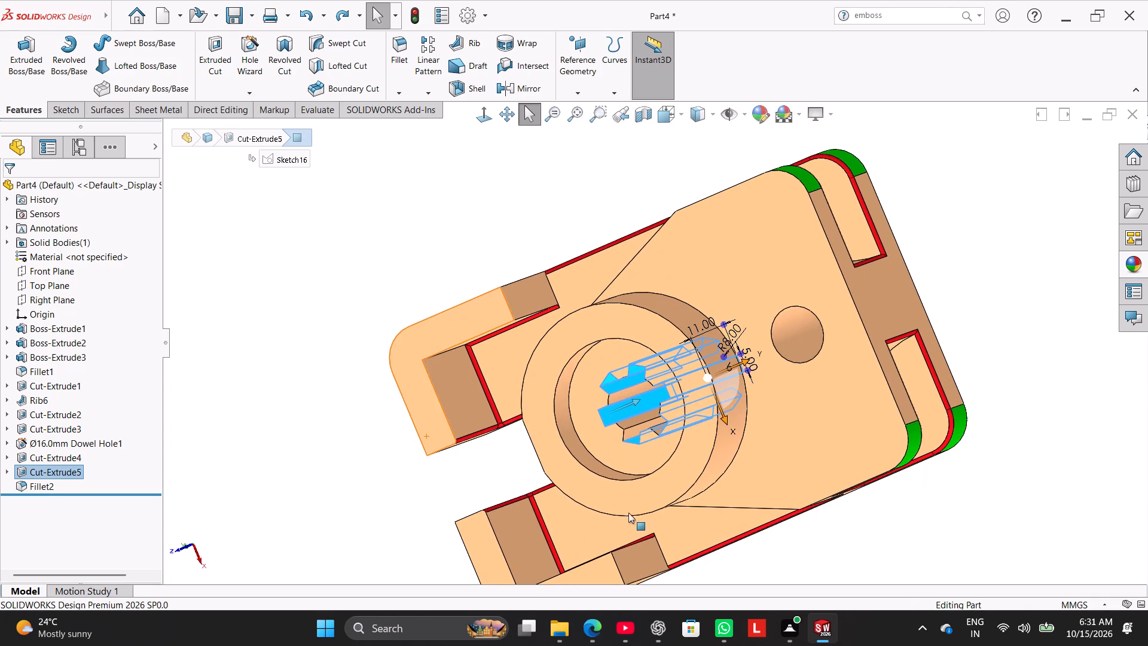
left_click(632, 432, "ctrl")
middle_click_drag(390, 484, 416, 513)
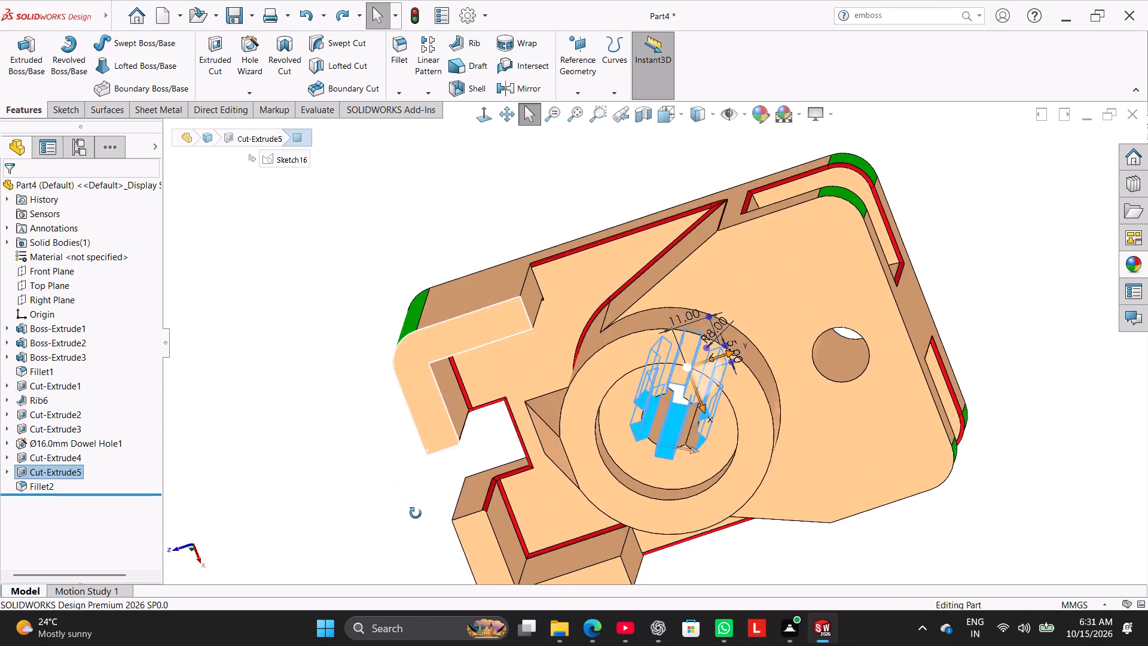
middle_click_drag(416, 513, 450, 468)
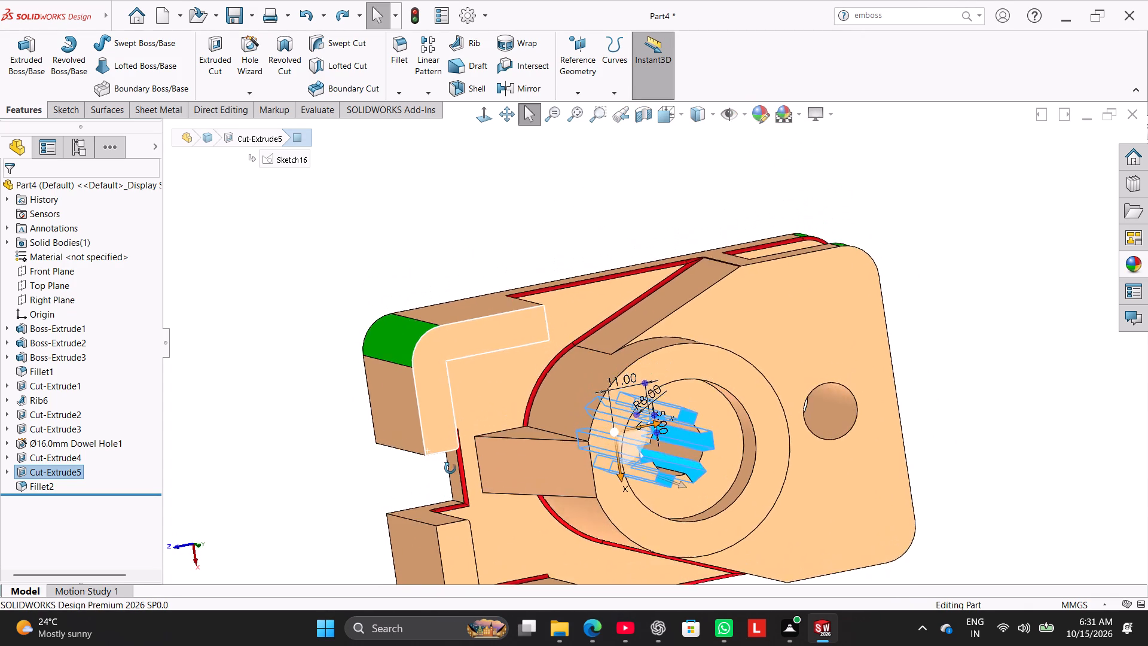
middle_click_drag(450, 468, 426, 356)
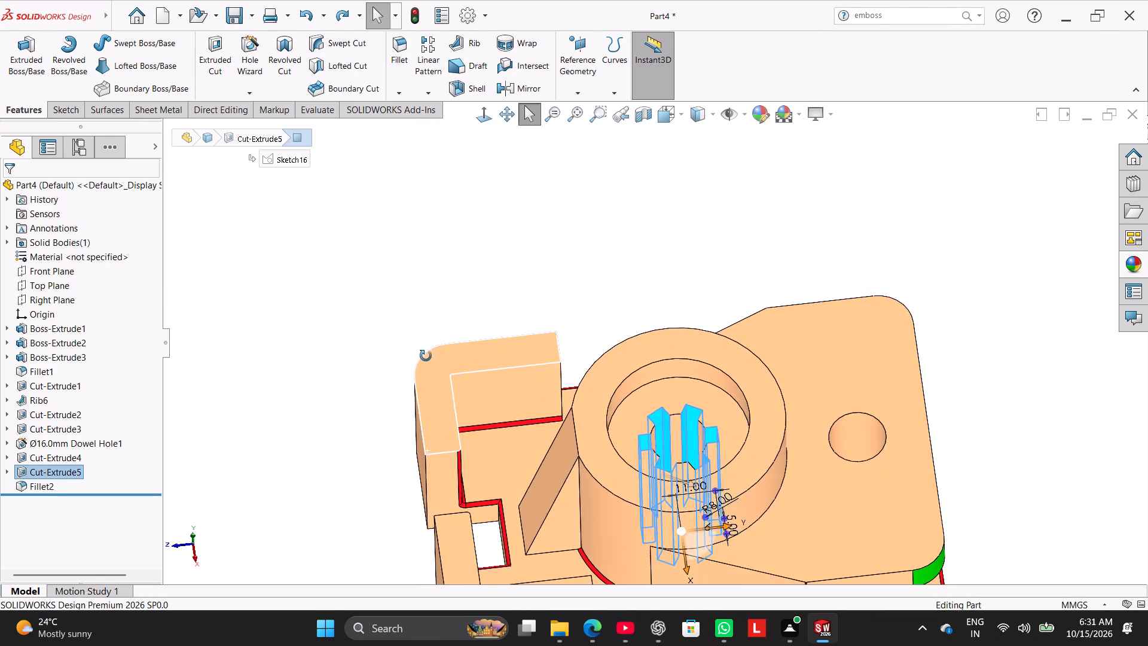
middle_click_drag(426, 356, 435, 486)
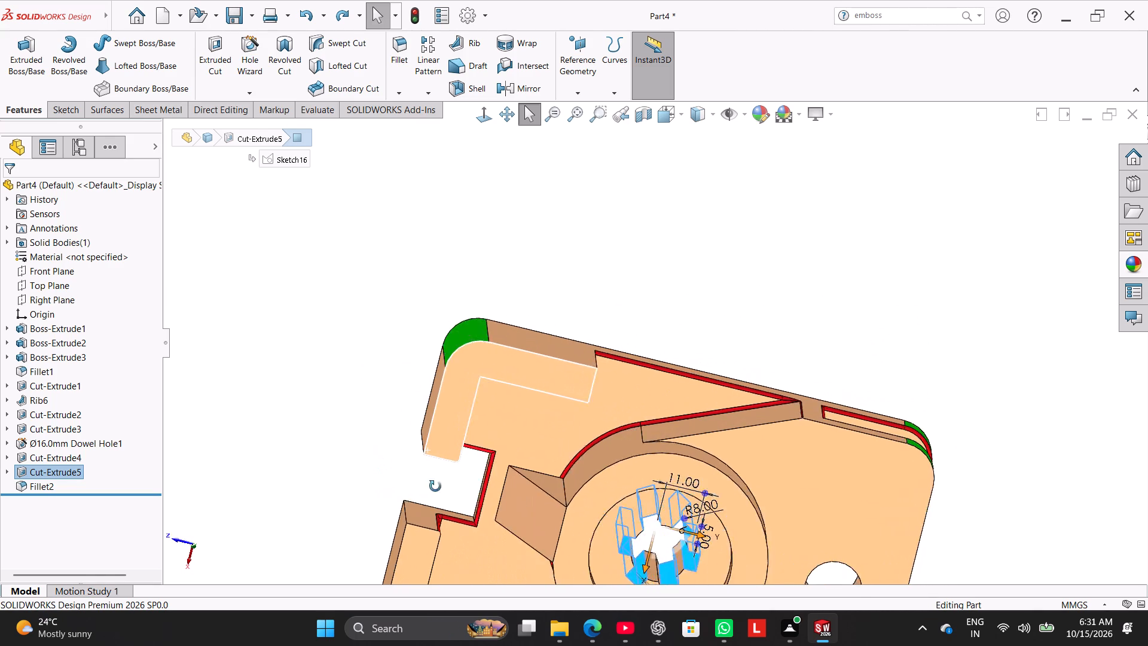
middle_click_drag(435, 486, 433, 390)
scroll(432, 388, "up", 3)
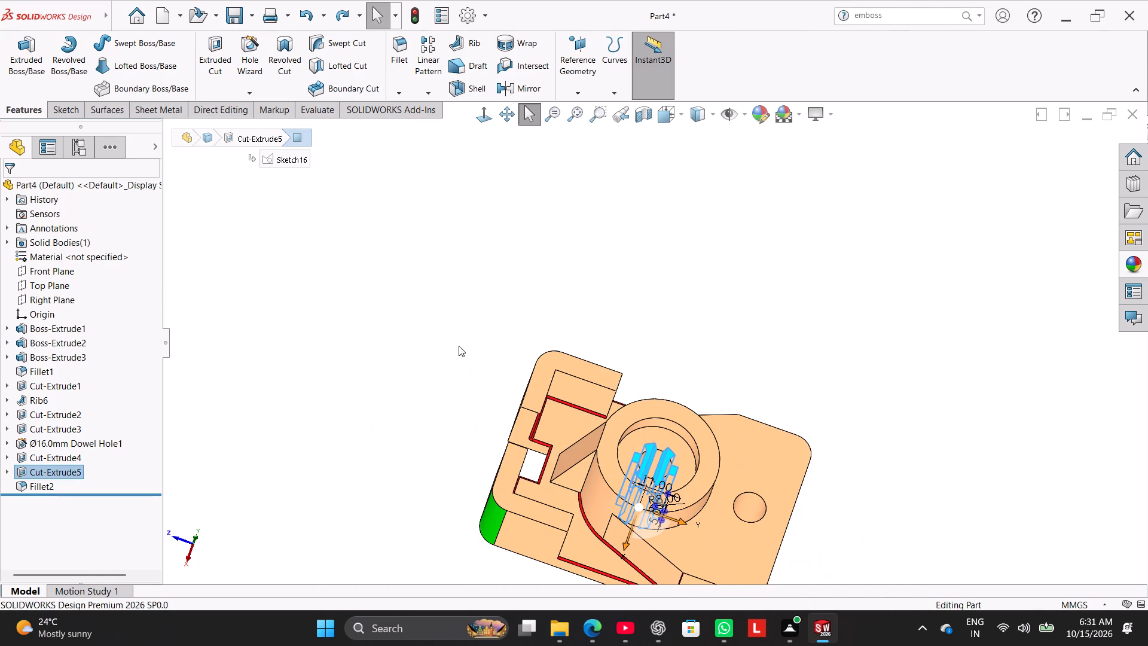
Recolour the selected key-slot faces from the standard light blue swatch, adjusting it to red 68, green 75 and blue 255.
left_click_drag(765, 115, 765, 120)
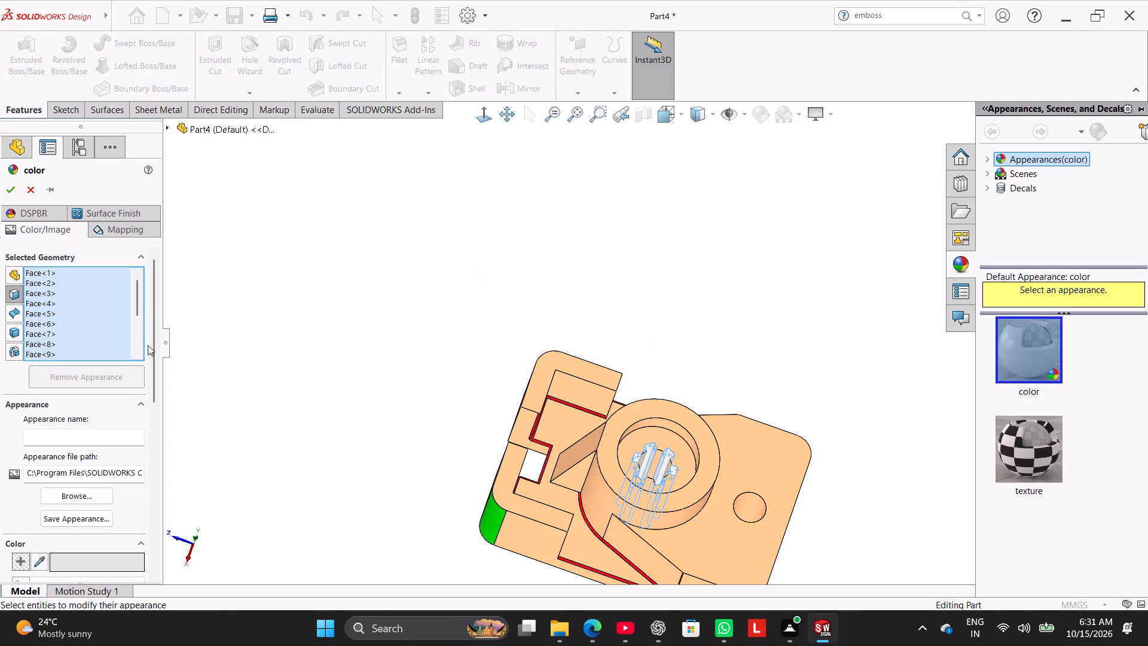
left_click_drag(154, 328, 154, 443)
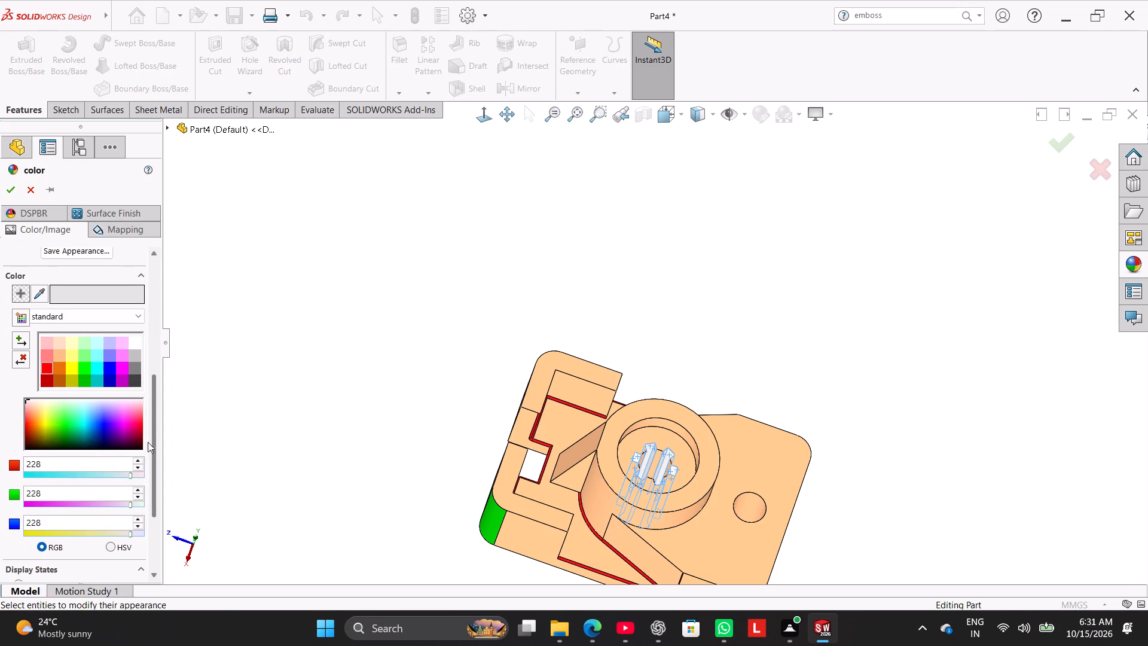
left_click(108, 354)
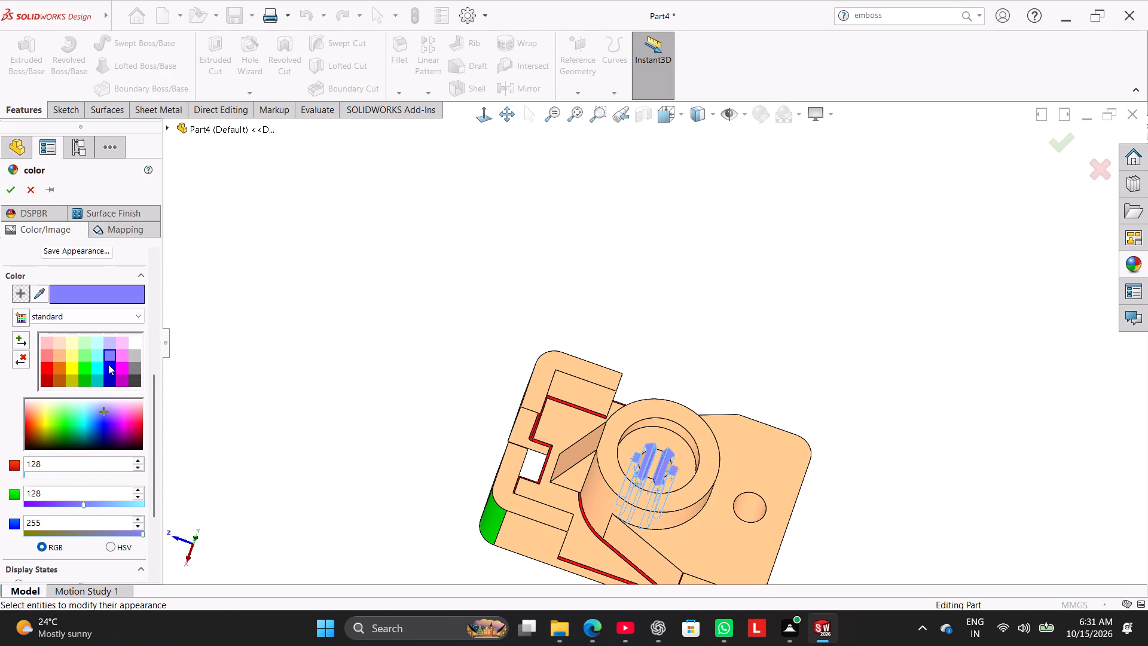
left_click(108, 364)
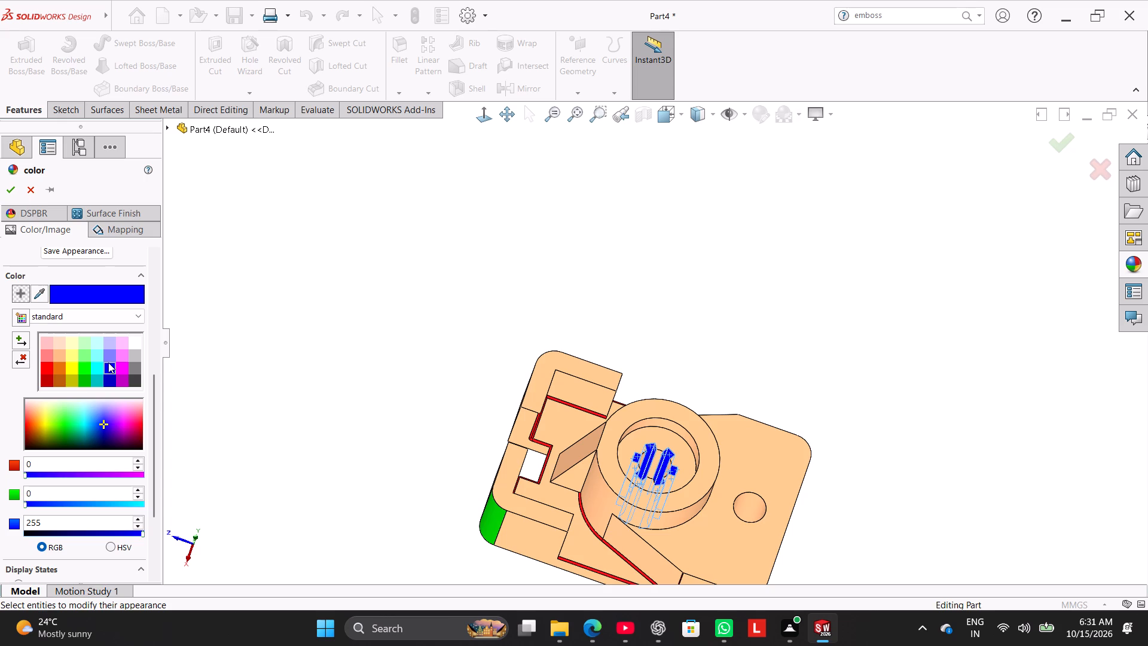
left_click(108, 352)
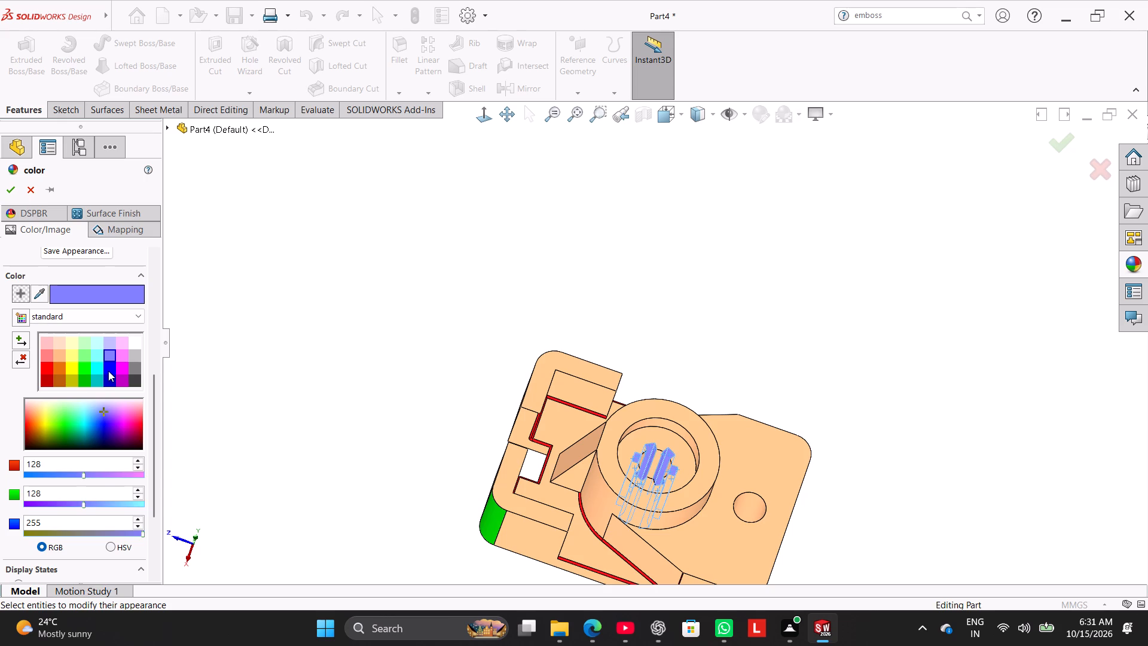
left_click(108, 371)
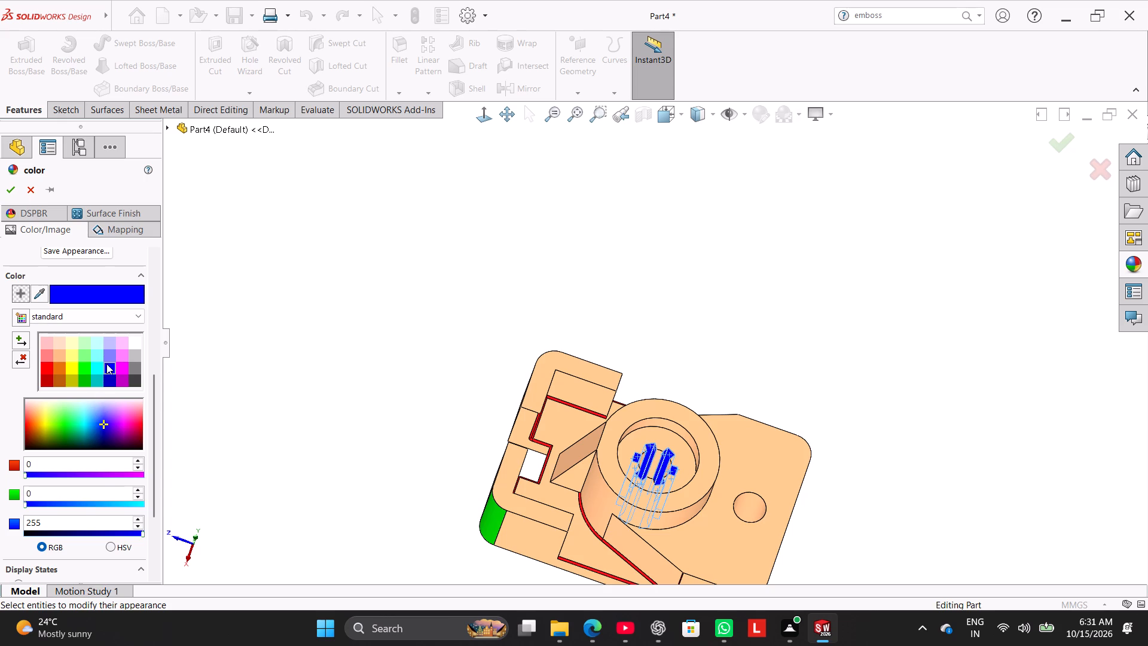
left_click(108, 354)
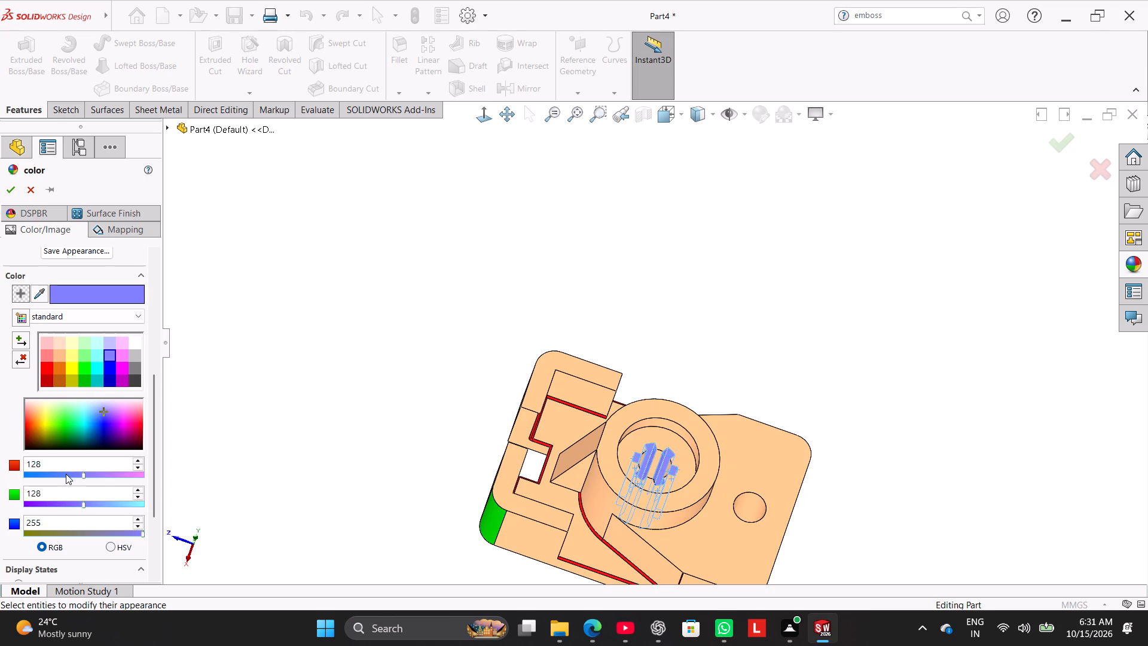
left_click(66, 474)
left_click(56, 473)
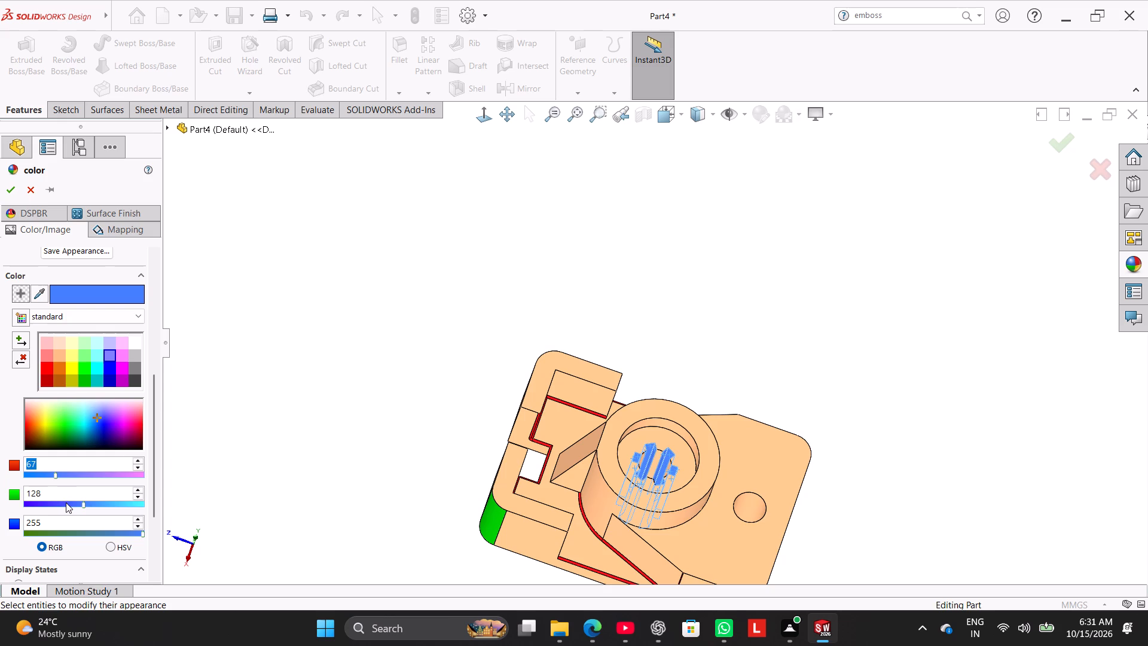
left_click(66, 502)
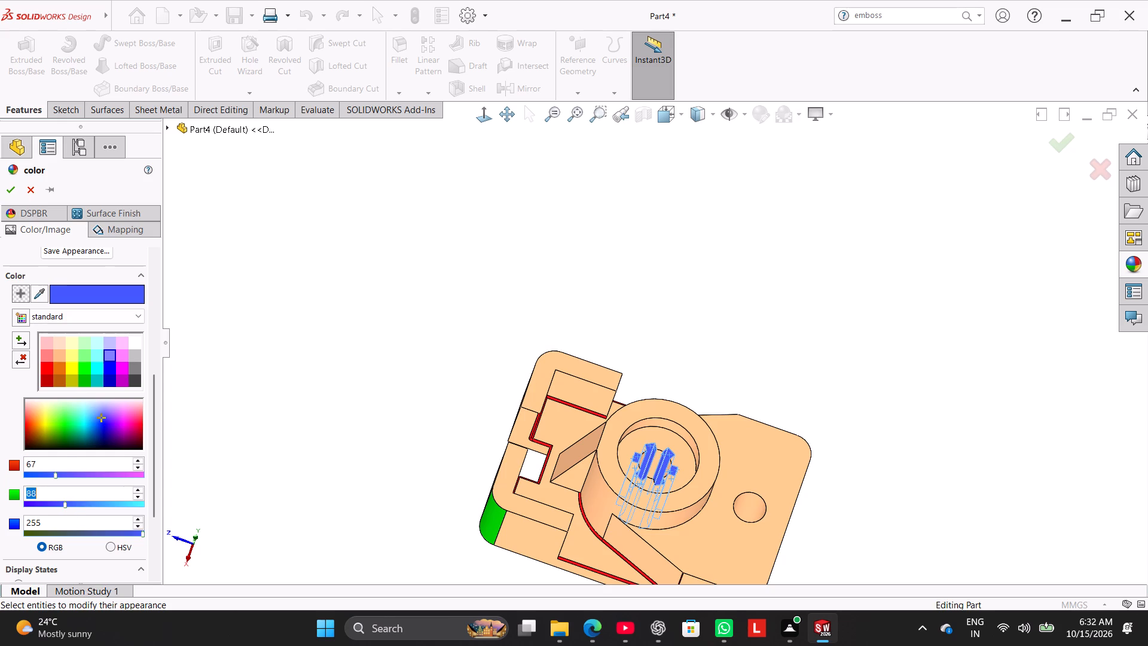
left_click(109, 367)
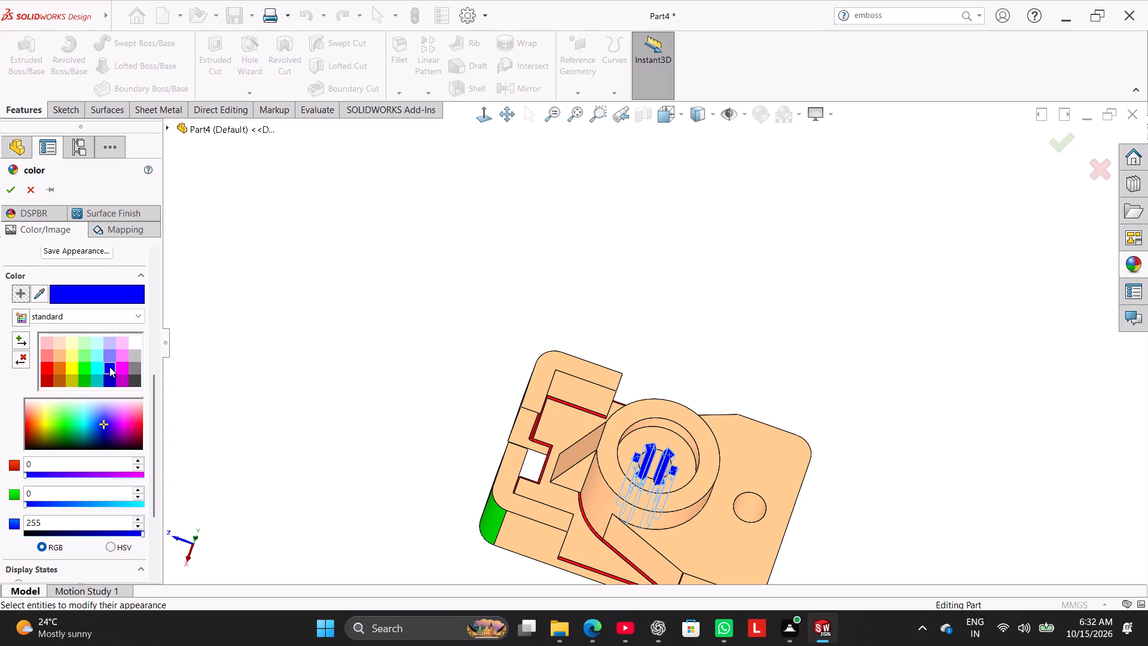
left_click(109, 355)
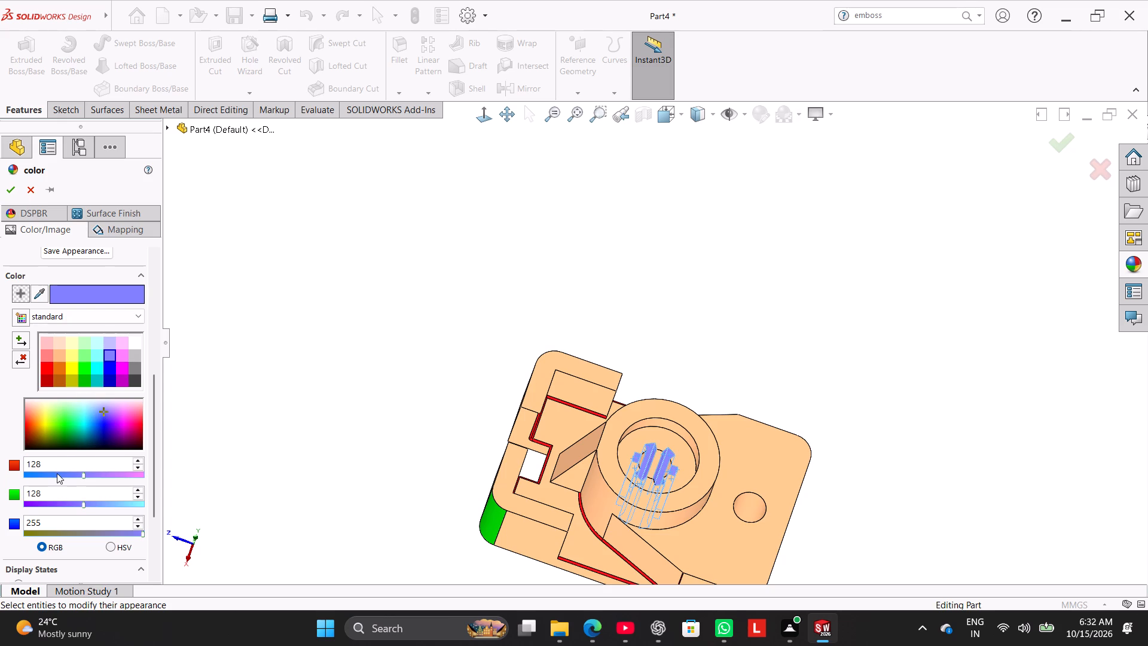
left_click(57, 473)
left_click(60, 505)
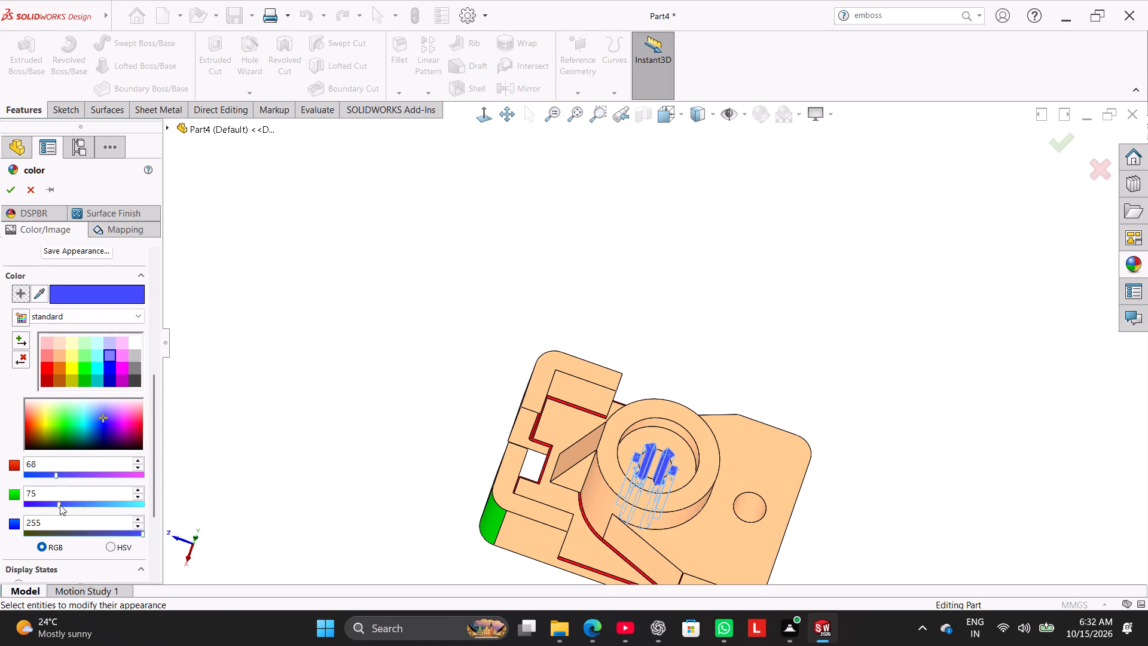
left_click(7, 193)
Save the part in the Worked folder as Inclined Flanged Support Bracket, in SOLIDWORKS Part format.
right_click_drag(312, 369, 435, 304)
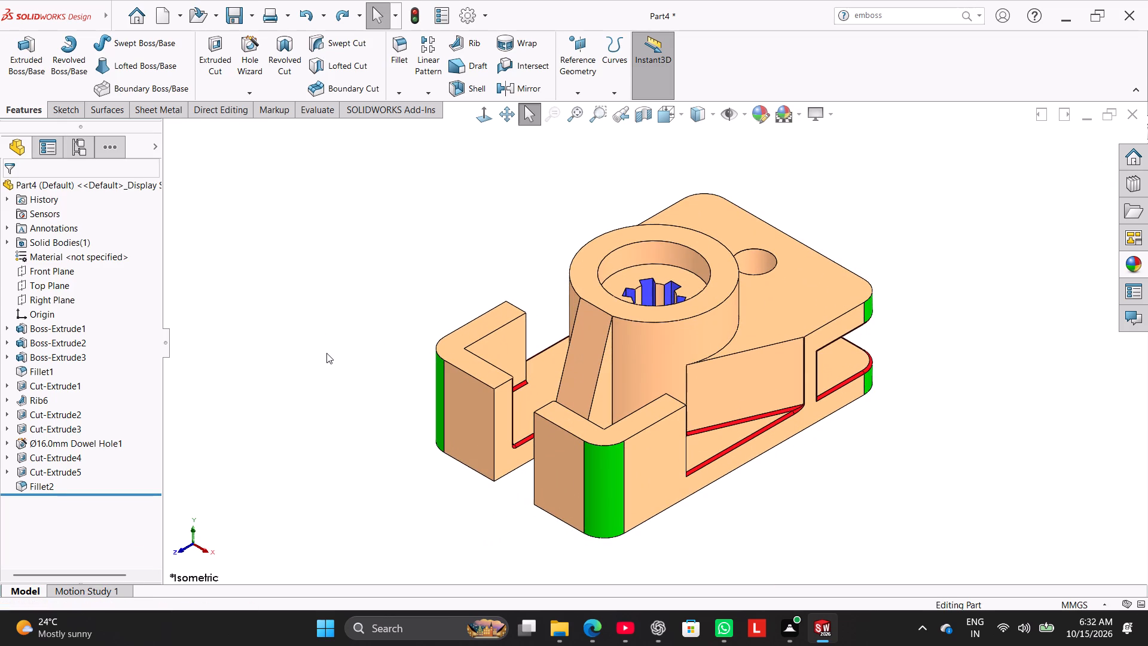
left_click(252, 15)
left_click(259, 50)
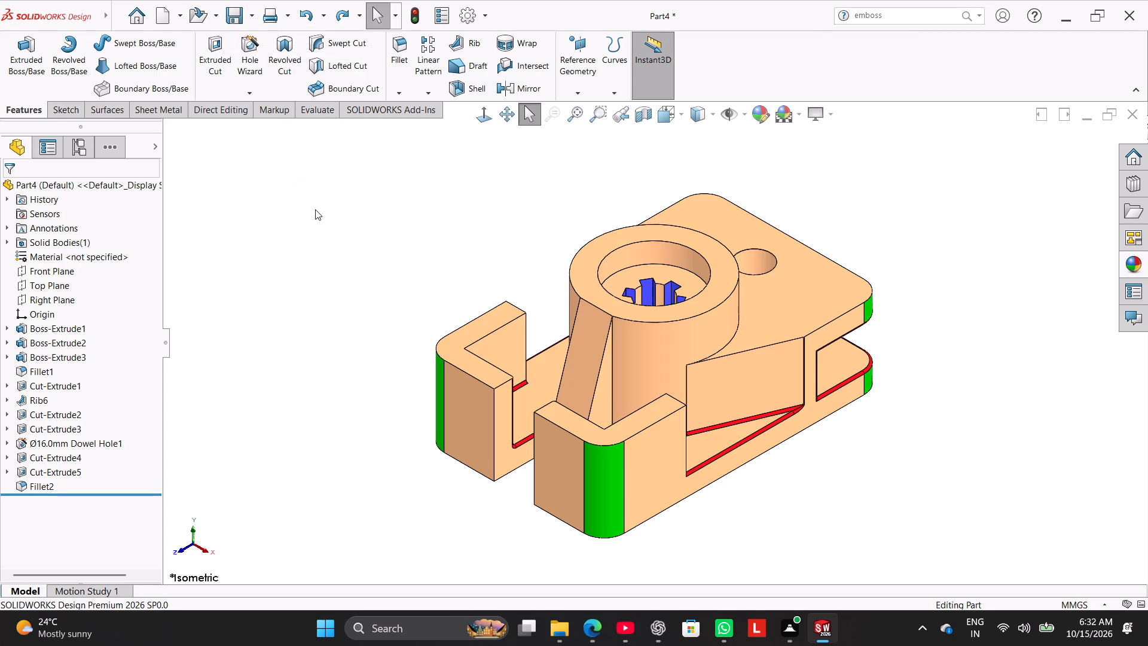
key("ctrl+v")
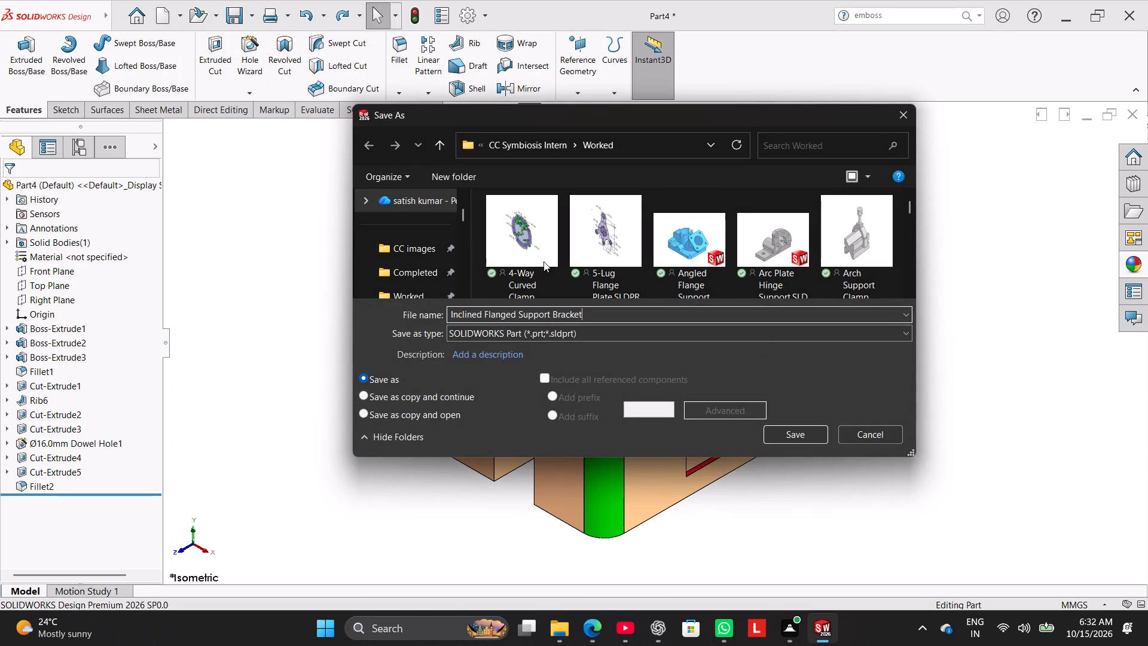
left_click(805, 434)
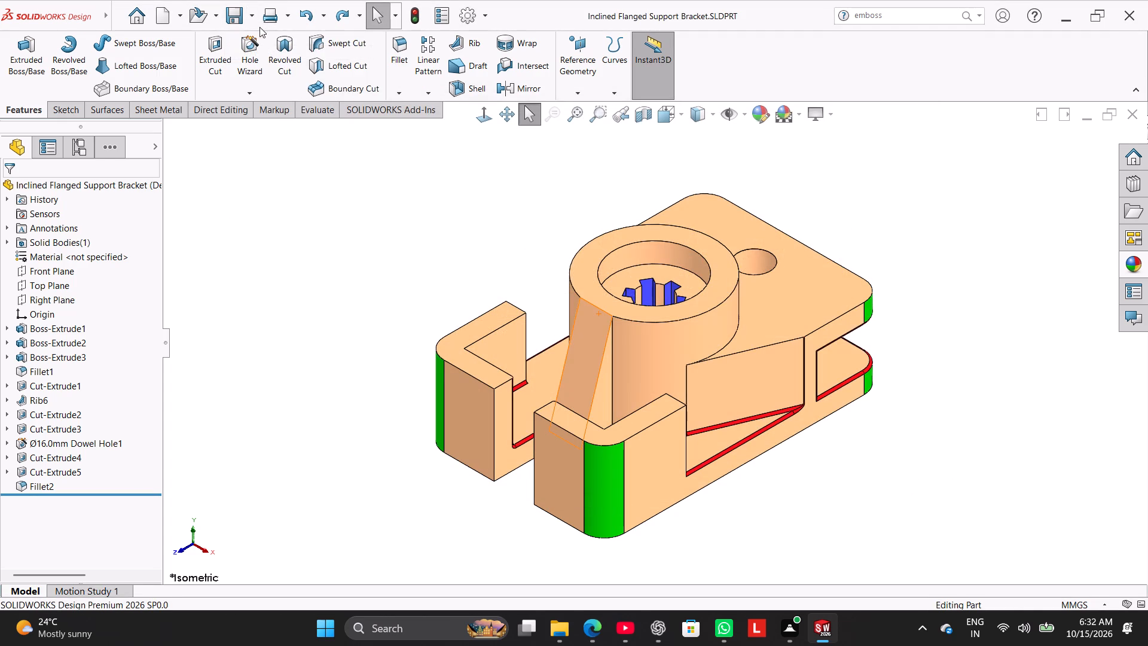
Export the isometric view of the part to the Worked folder as Inclined Flanged Support Bracket.pdf.
left_click(254, 18)
left_click(274, 54)
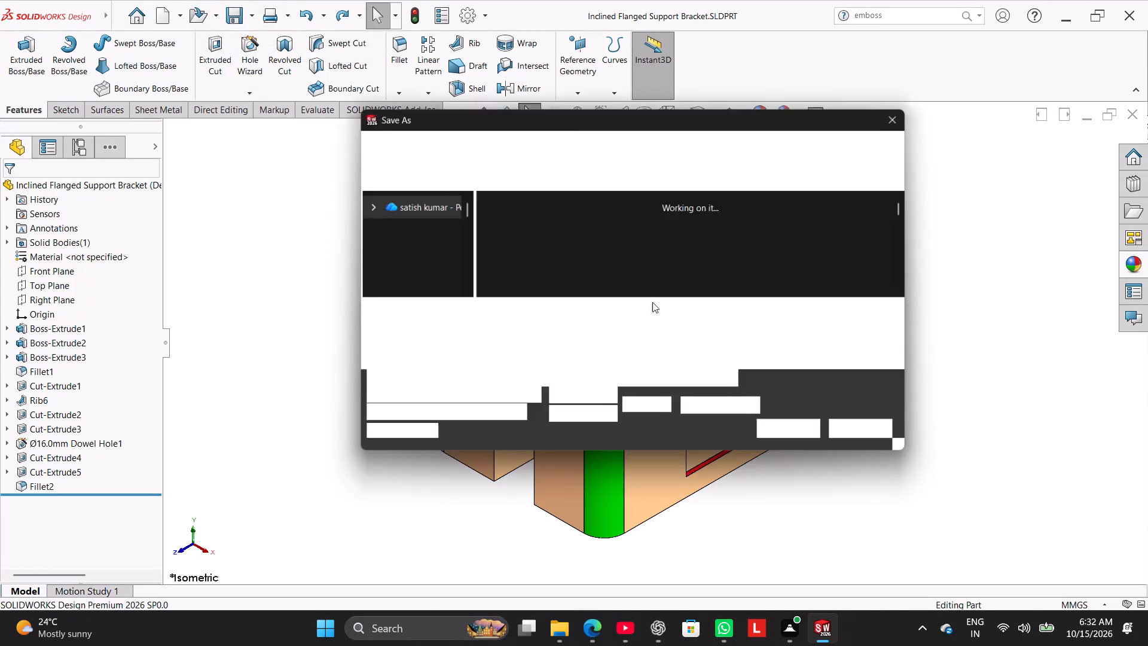
left_click(672, 333)
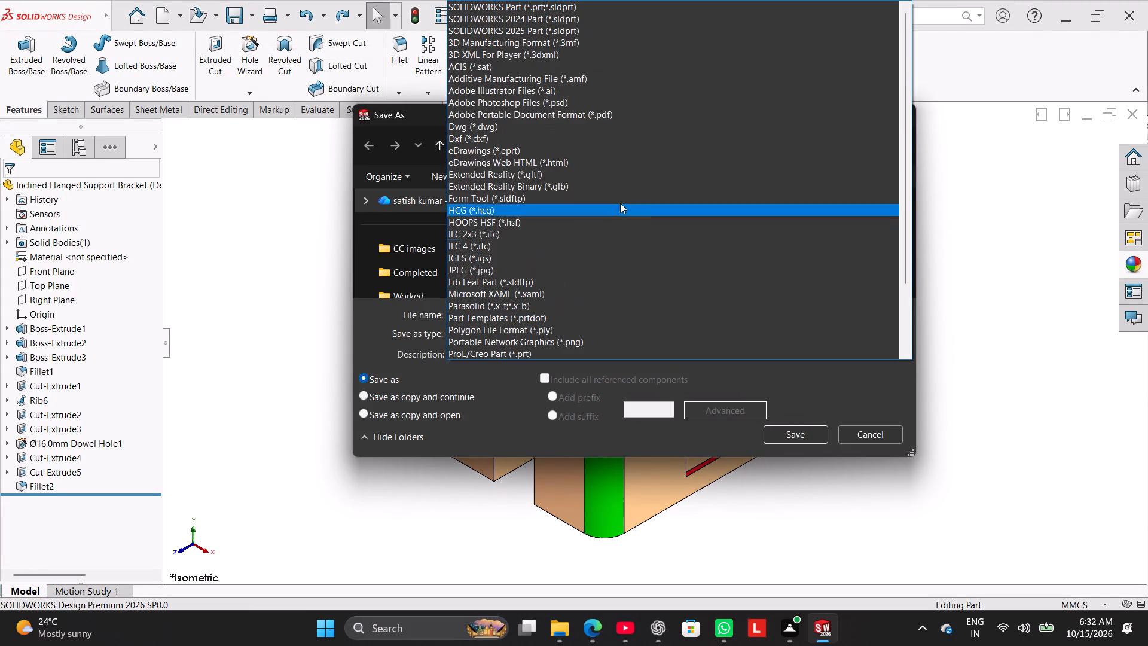
left_click(650, 112)
left_click(776, 455)
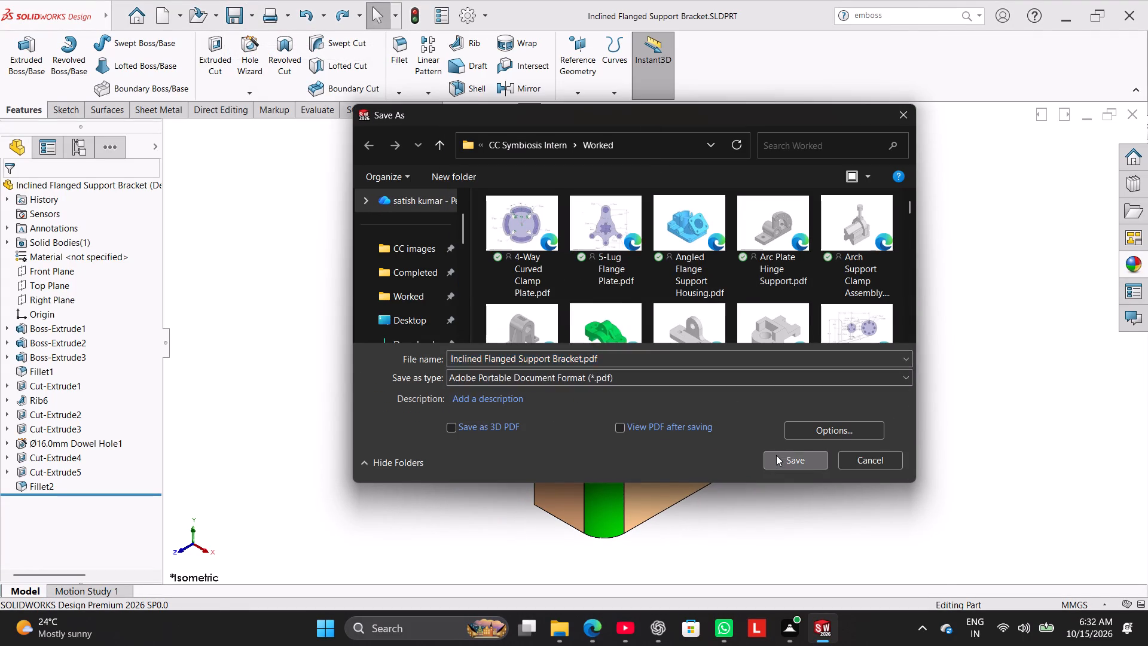
Close the Inclined Flanged Support Bracket part.
left_click(1128, 114)
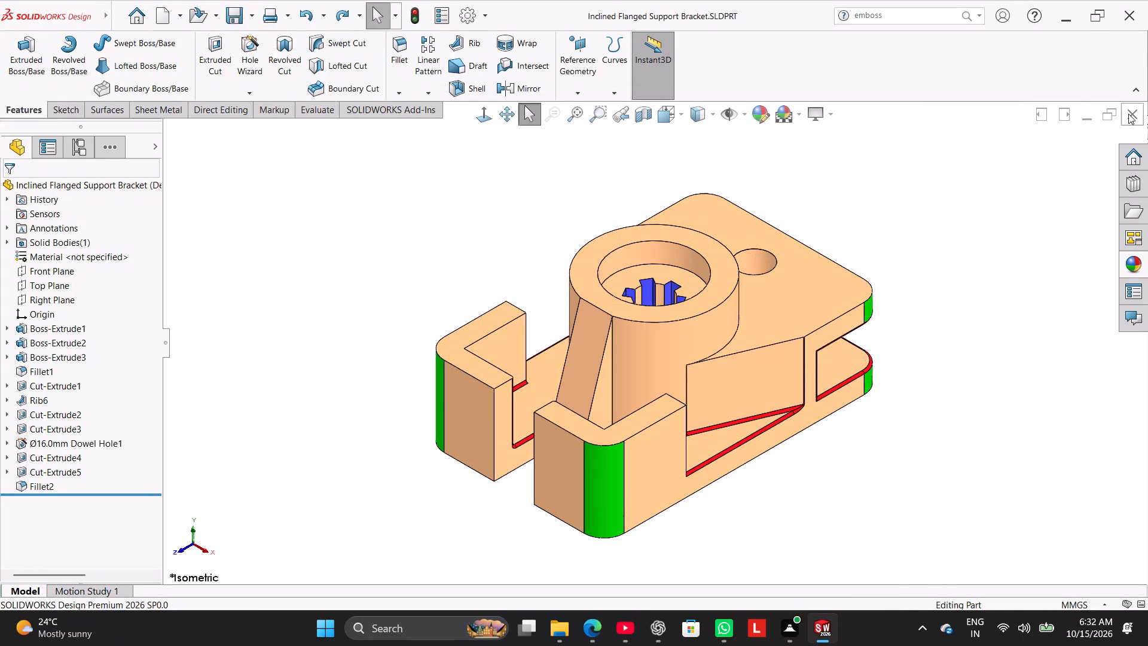